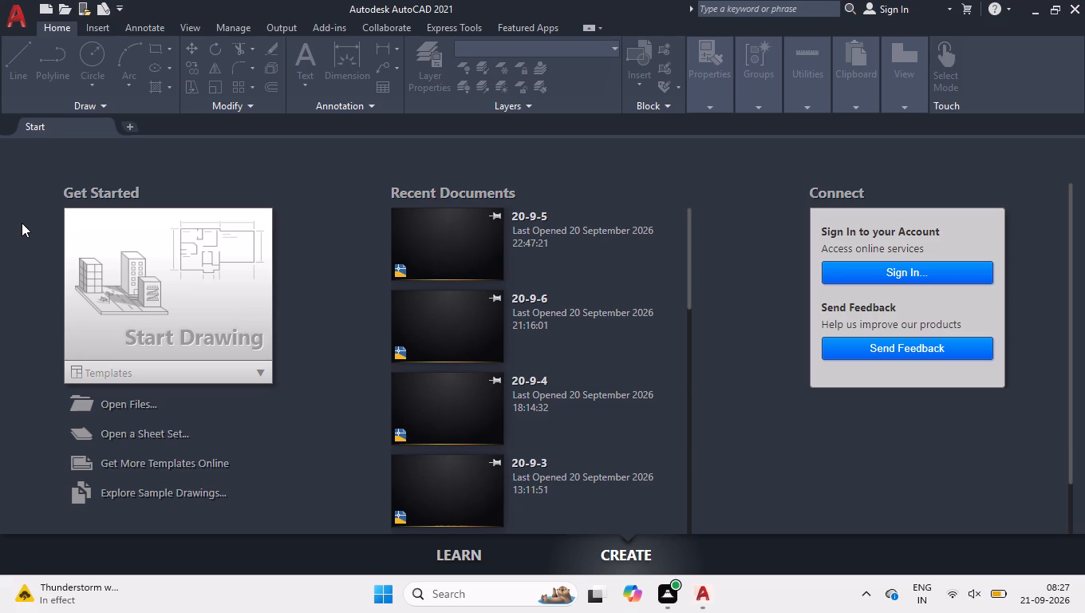
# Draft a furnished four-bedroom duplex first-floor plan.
# Start a new blank drawing.
pyautogui.click(92, 279)
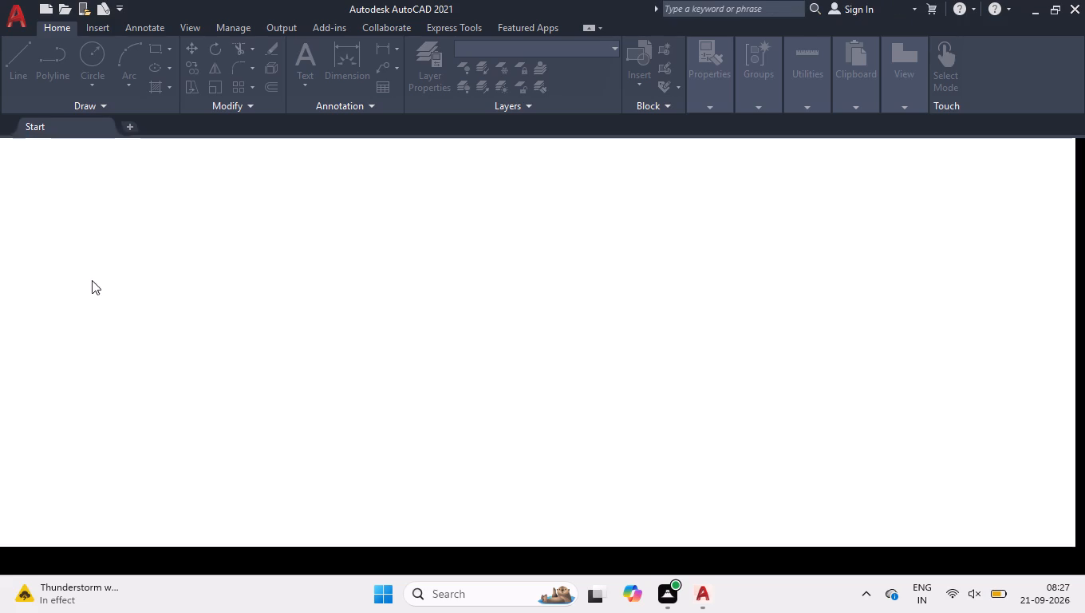
# Configure the drawing units to Engineering length type with 0'-0.00" precision, and change the insertion scale unit from millimeters.
pyautogui.write('un')
pyautogui.press('Return')
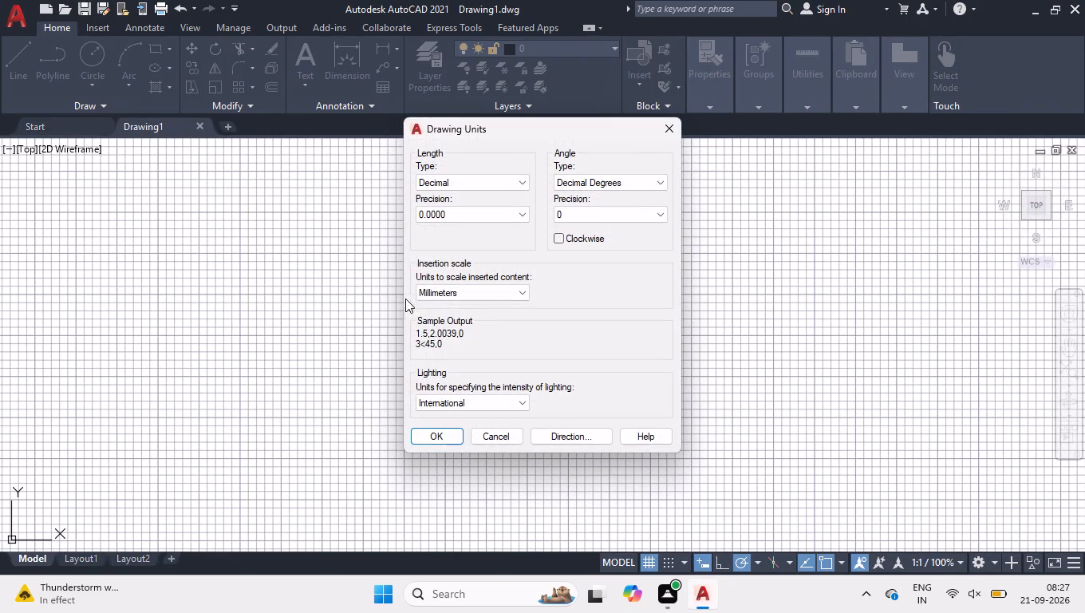
pyautogui.click(517, 187)
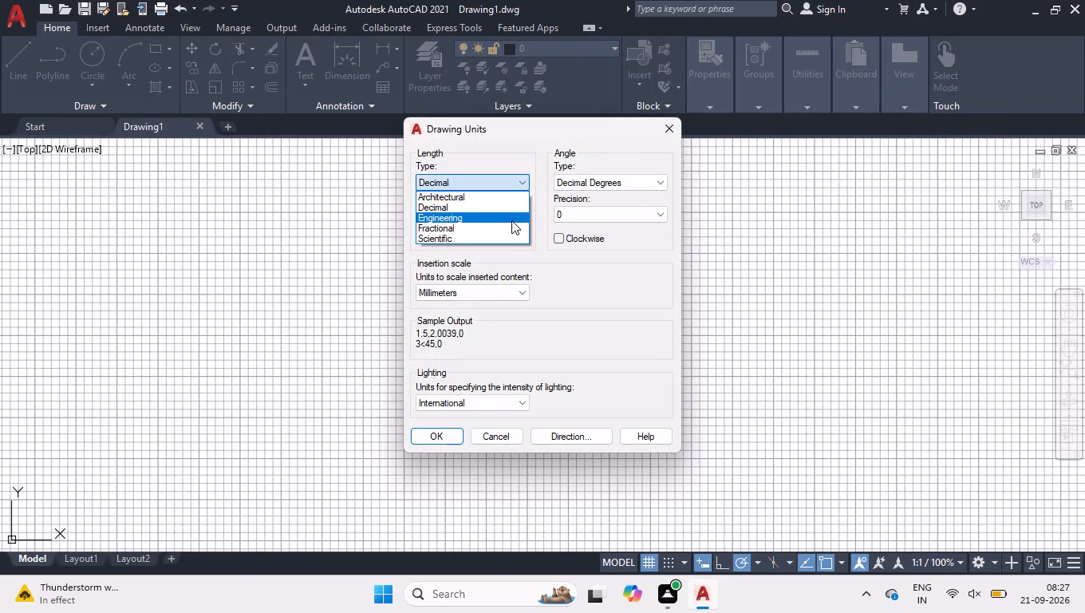
pyautogui.click(511, 220)
pyautogui.click(511, 220)
pyautogui.click(471, 245)
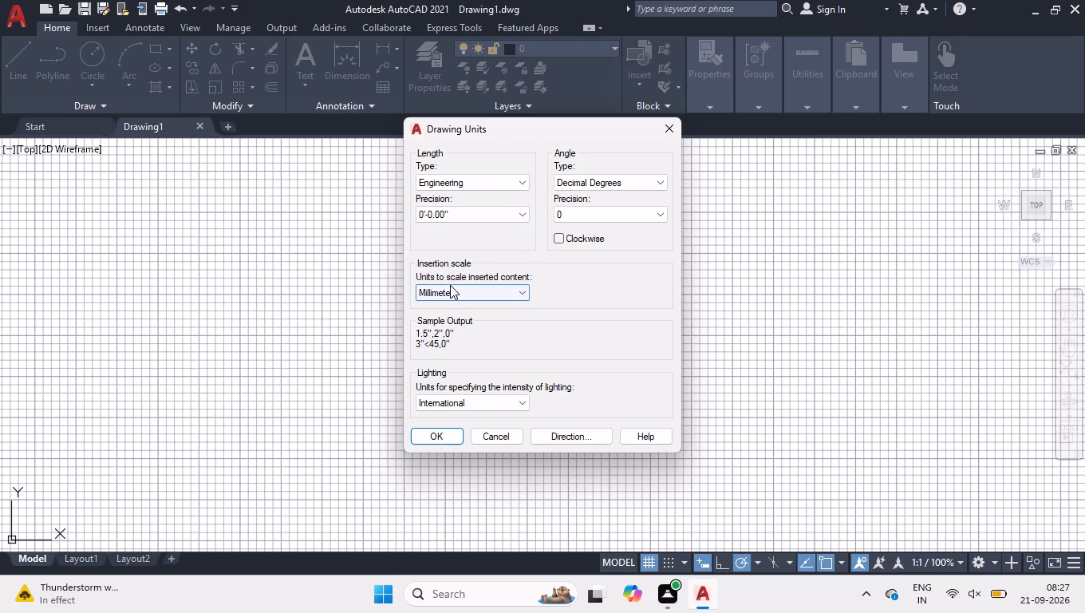
pyautogui.click(450, 285)
pyautogui.click(444, 315)
pyautogui.click(445, 437)
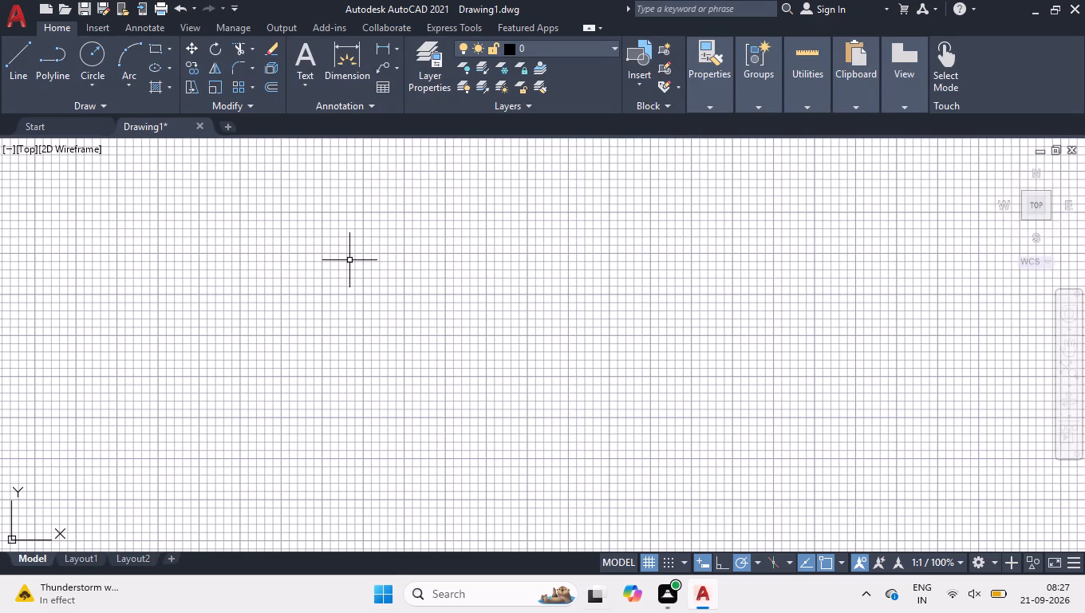
# Turn off the grid display and turn on Ortho mode for the drawing.
pyautogui.click(646, 565)
pyautogui.click(722, 564)
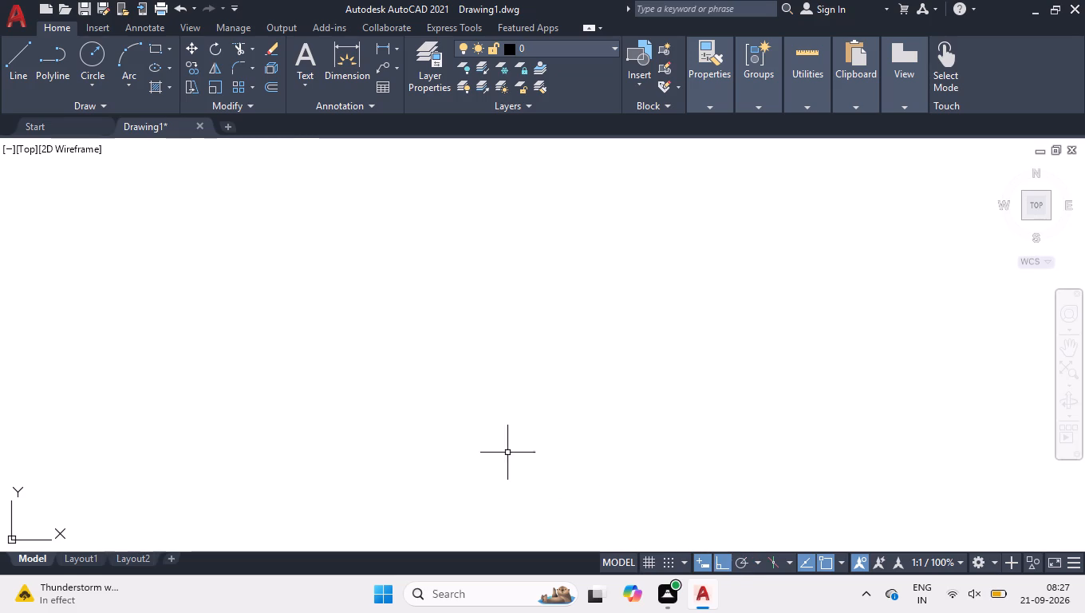
# Open the Dimension Style Manager.
pyautogui.press('d')
pyautogui.press('Return')
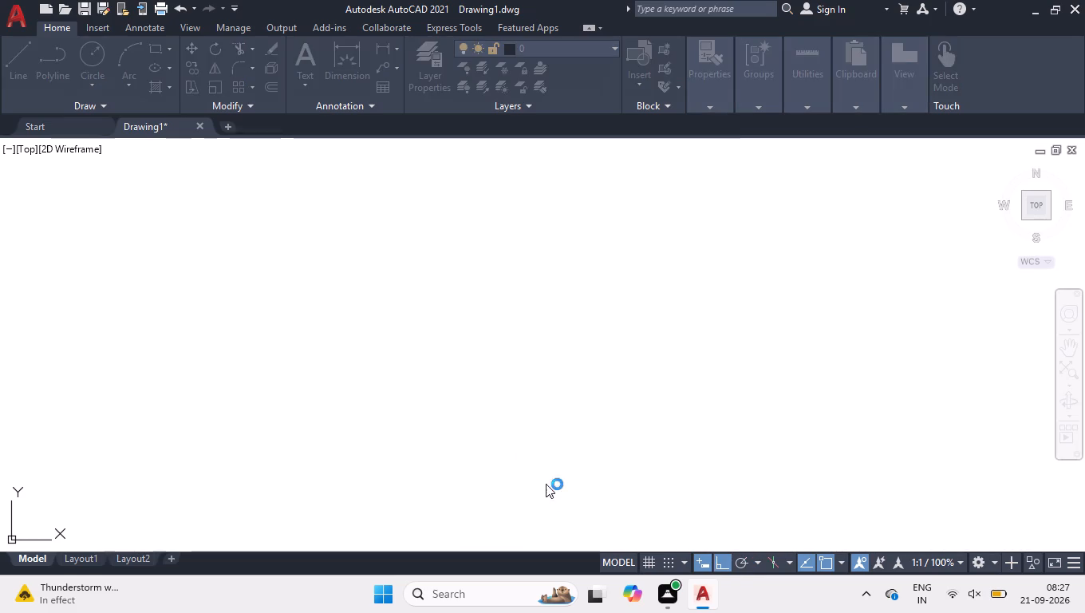
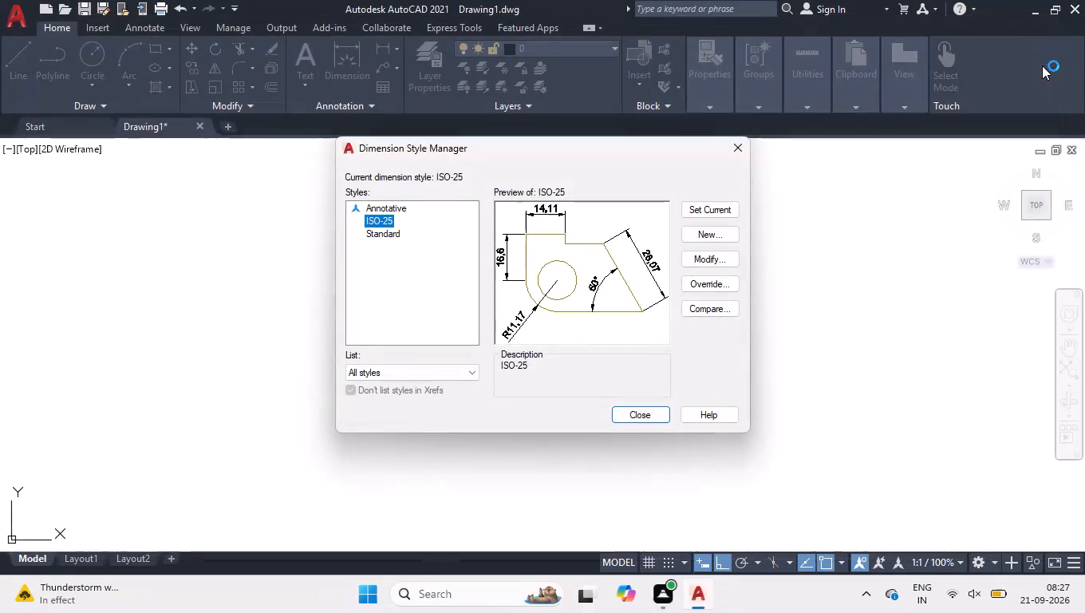
# Modify ISO-25 so extension lines extend 1" beyond dimension lines, offset 1" from the origin, and have fixed length enabled.
pyautogui.click(695, 259)
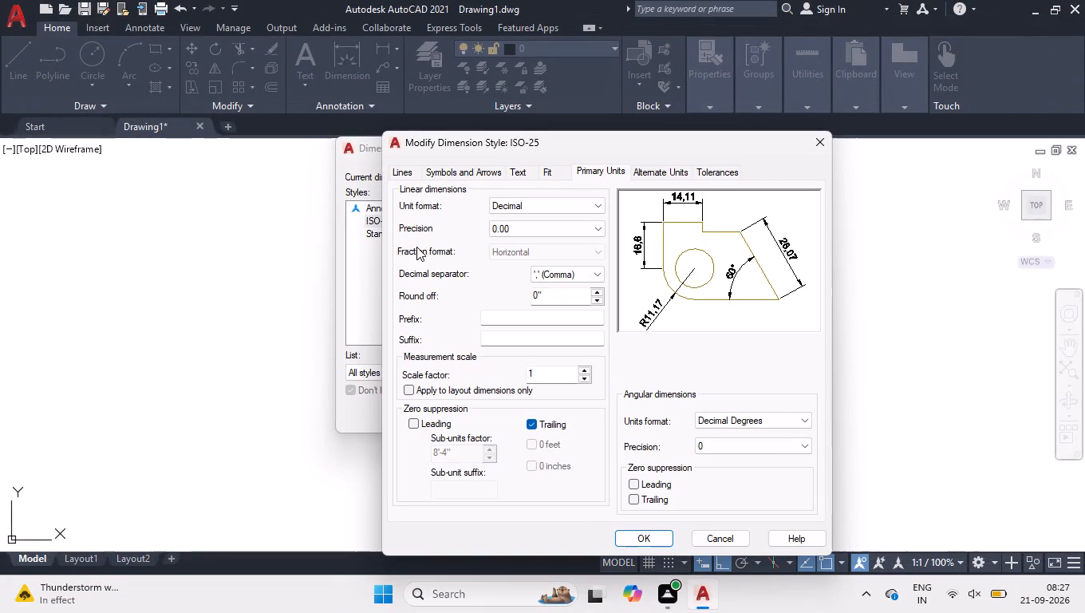
pyautogui.click(401, 173)
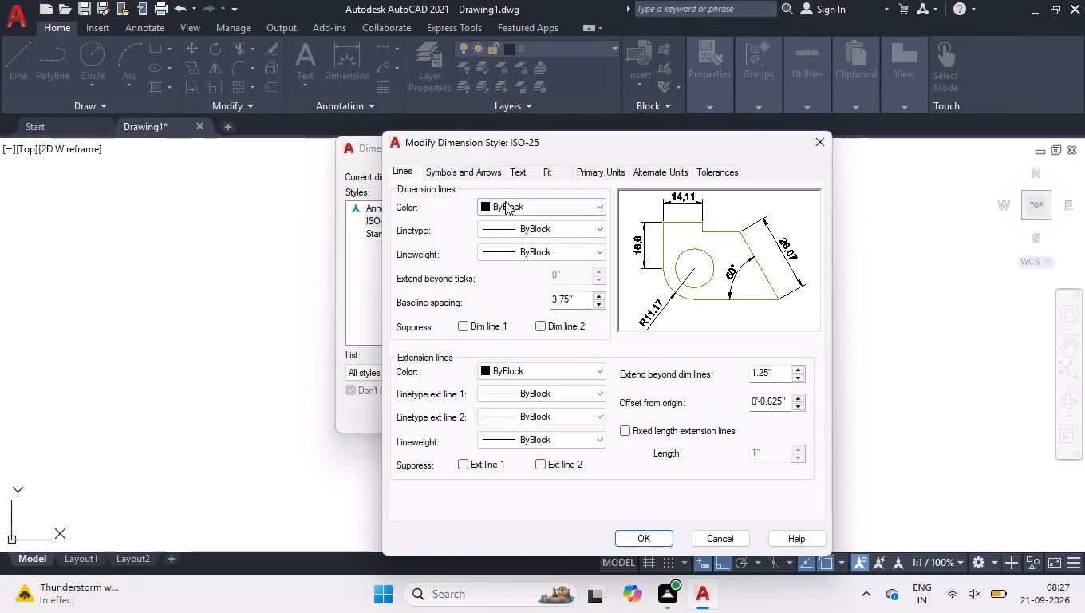
pyautogui.moveTo(778, 375); pyautogui.dragTo(504, 418)
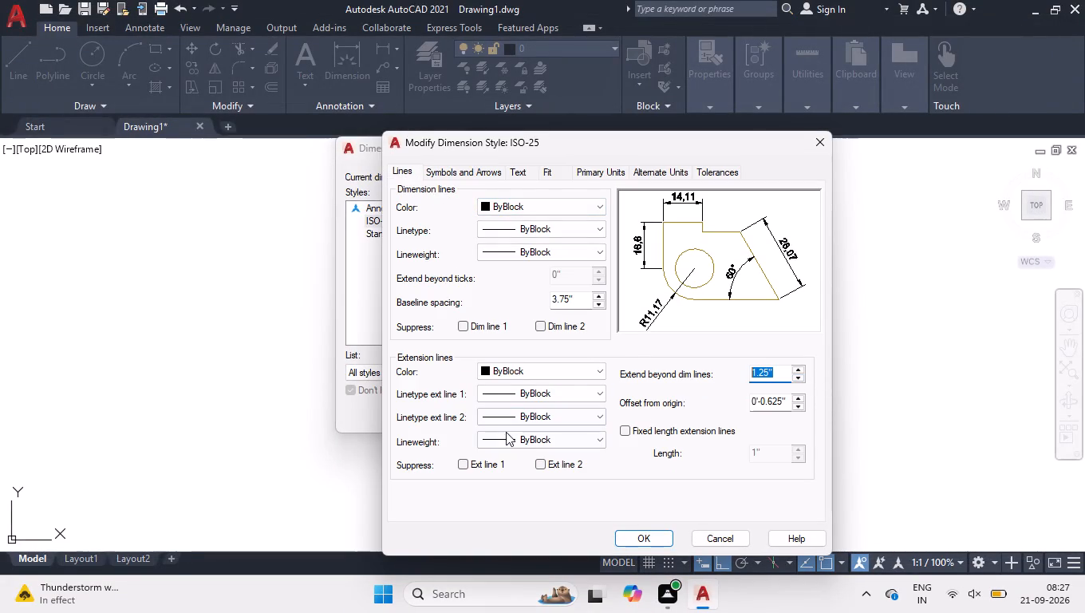
pyautogui.press('1')
pyautogui.press('Return')
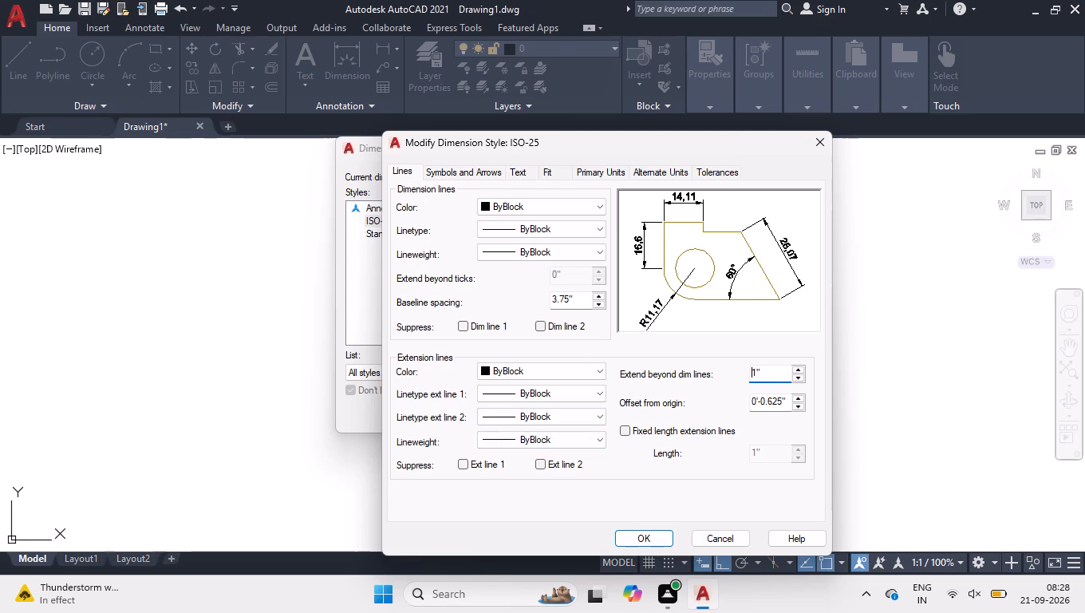
pyautogui.moveTo(789, 401); pyautogui.dragTo(454, 445)
pyautogui.press('1')
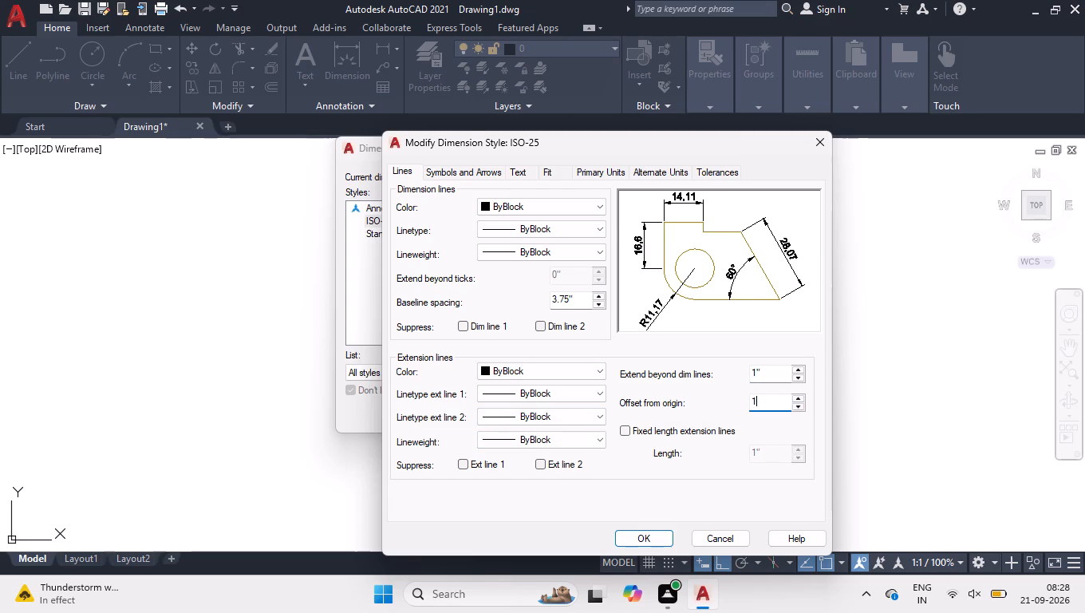
pyautogui.press('Return')
pyautogui.click(727, 430)
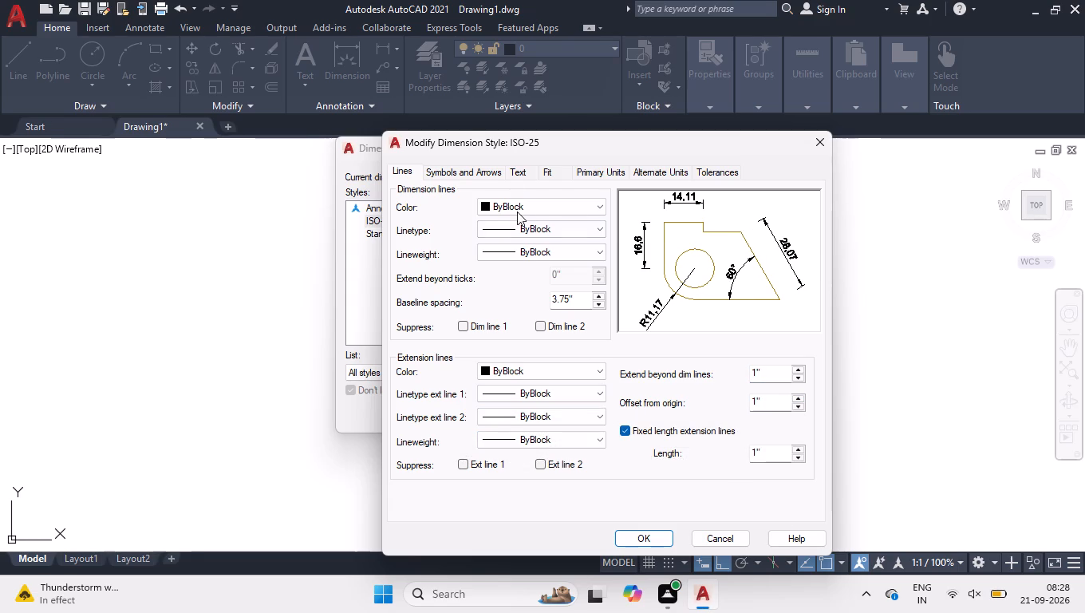
# Set the dimension style's first and second arrowheads to Oblique with an arrow size of 4".
pyautogui.click(452, 167)
pyautogui.click(484, 219)
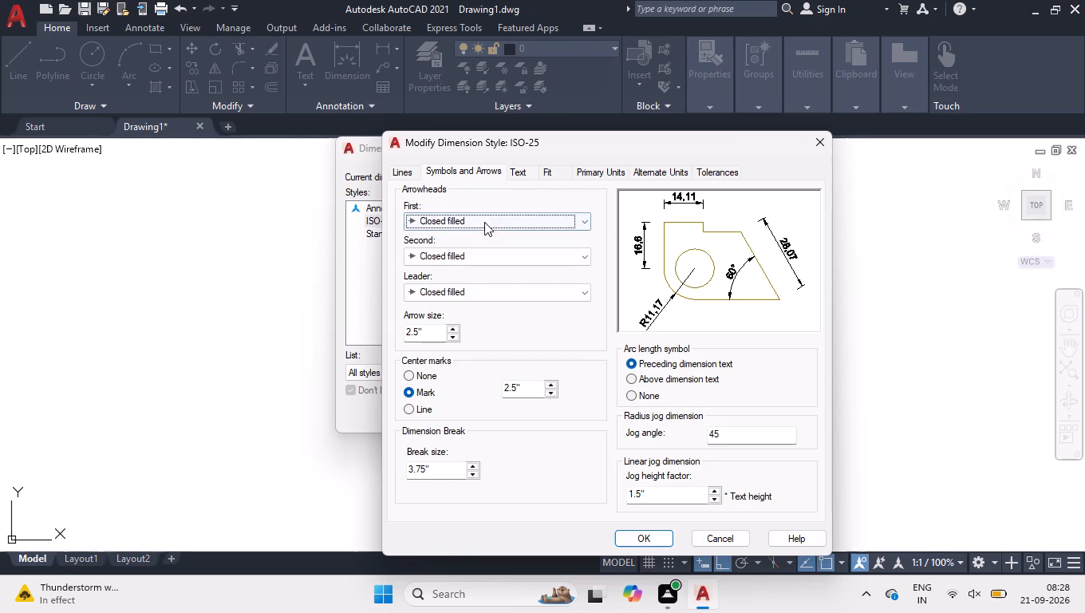
pyautogui.click(440, 299)
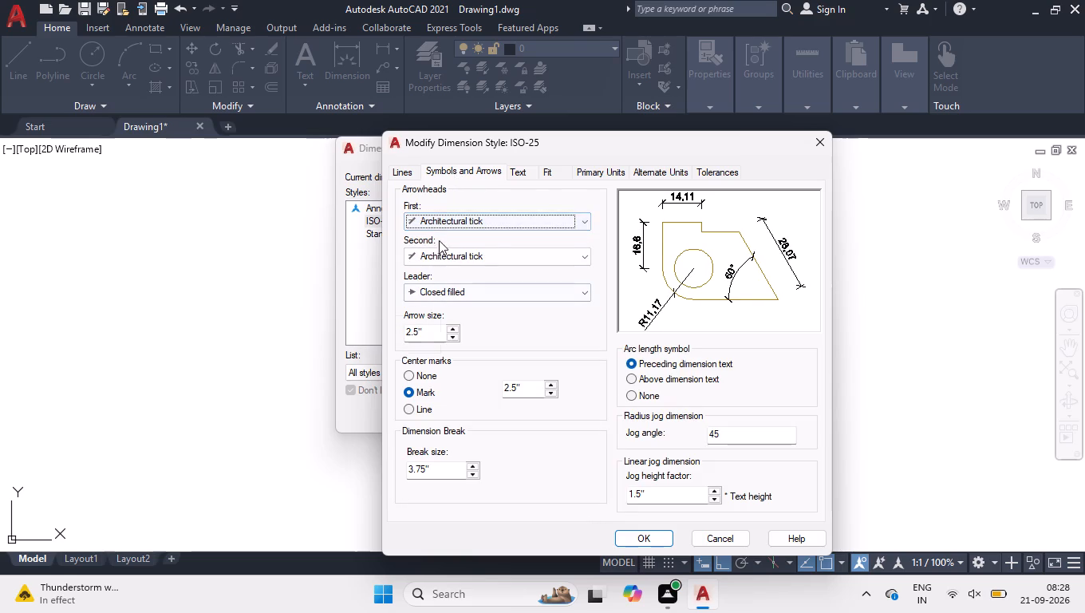
pyautogui.click(452, 220)
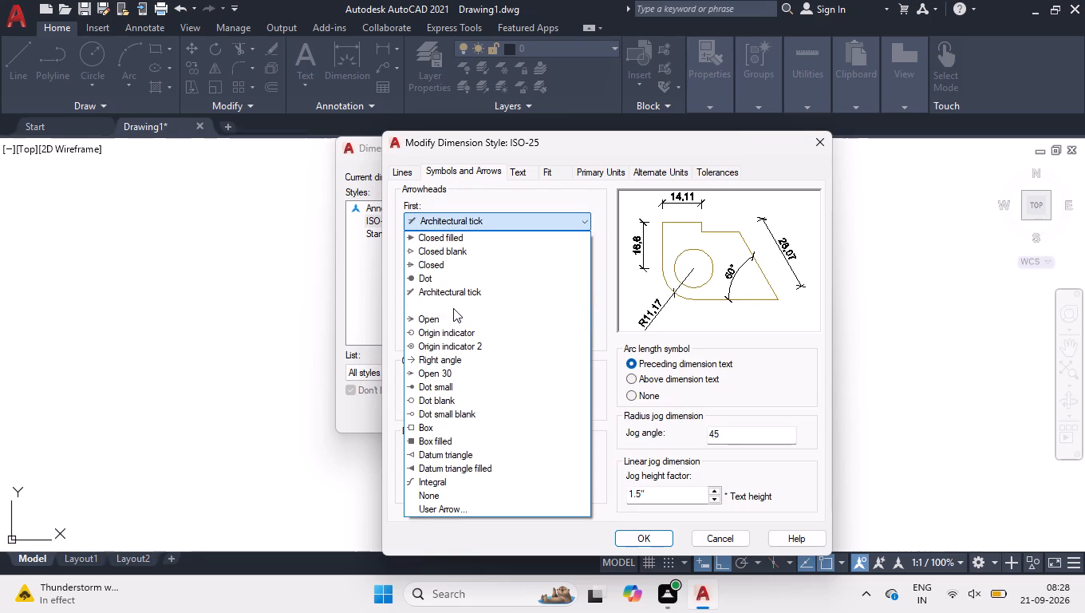
pyautogui.click(453, 307)
pyautogui.moveTo(436, 338); pyautogui.dragTo(147, 329)
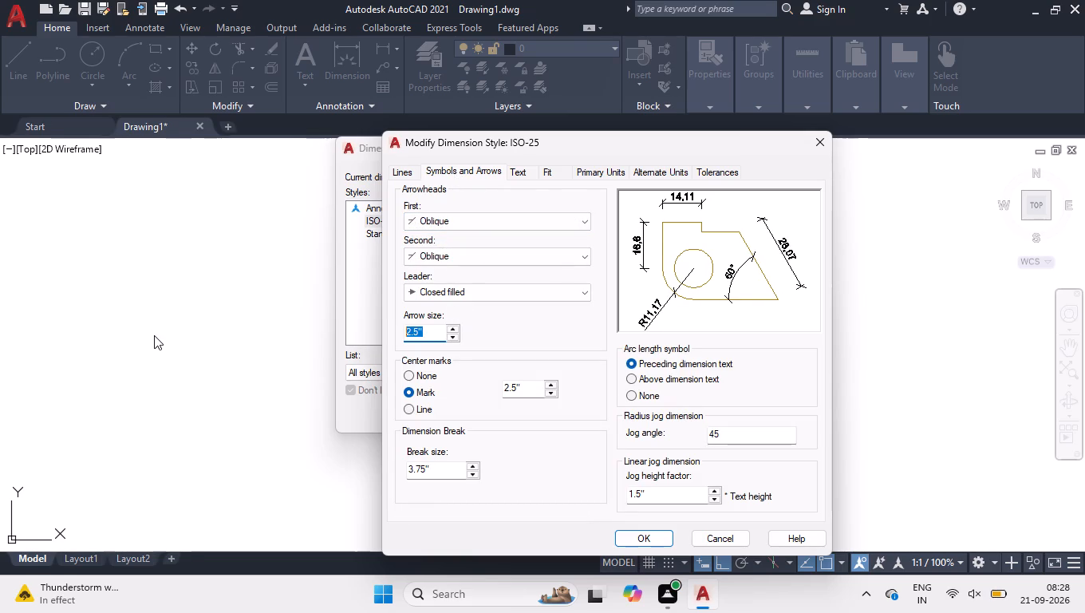
pyautogui.press('4')
pyautogui.press('Return')
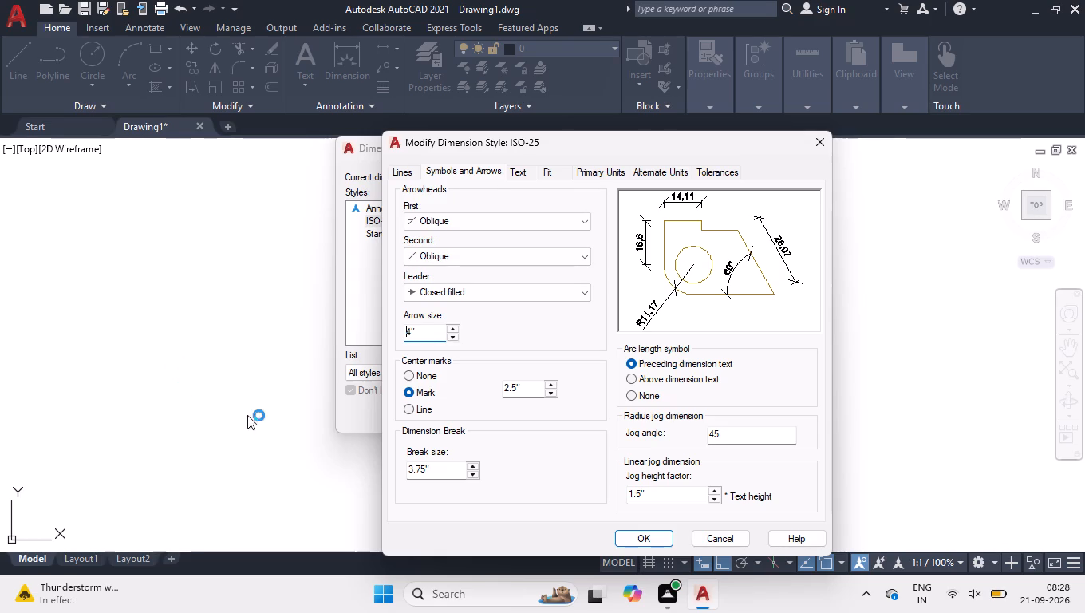
# Set the dimension text height to 8", with Centered vertical placement and Horizontal text alignment.
pyautogui.click(515, 166)
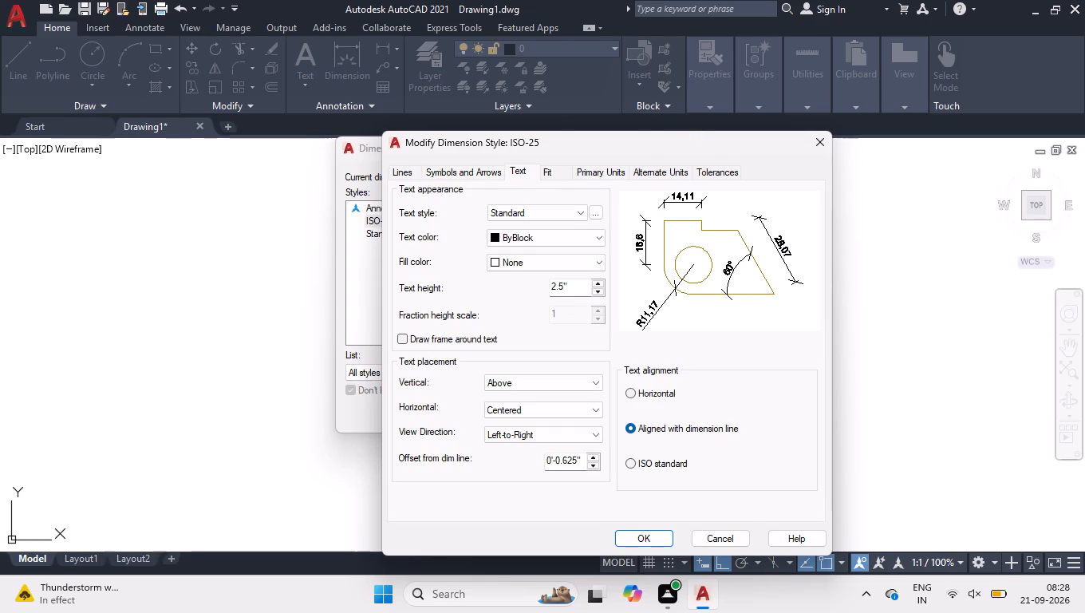
pyautogui.moveTo(572, 287); pyautogui.dragTo(384, 279)
pyautogui.press('6')
pyautogui.press('BackSpace')
pyautogui.press('8')
pyautogui.press('Return')
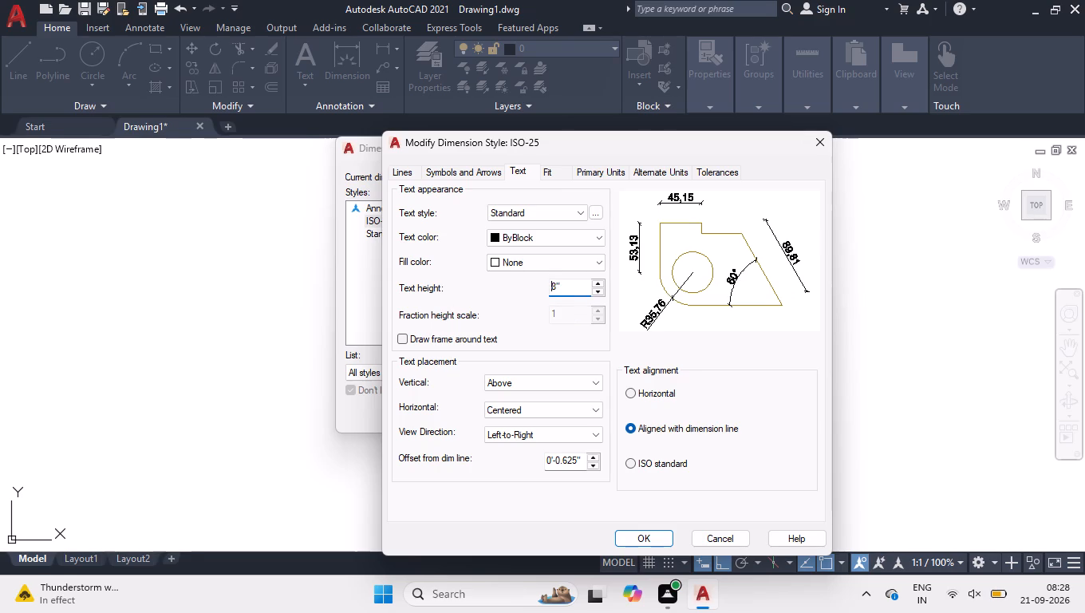
pyautogui.click(494, 381)
pyautogui.click(495, 393)
pyautogui.click(653, 393)
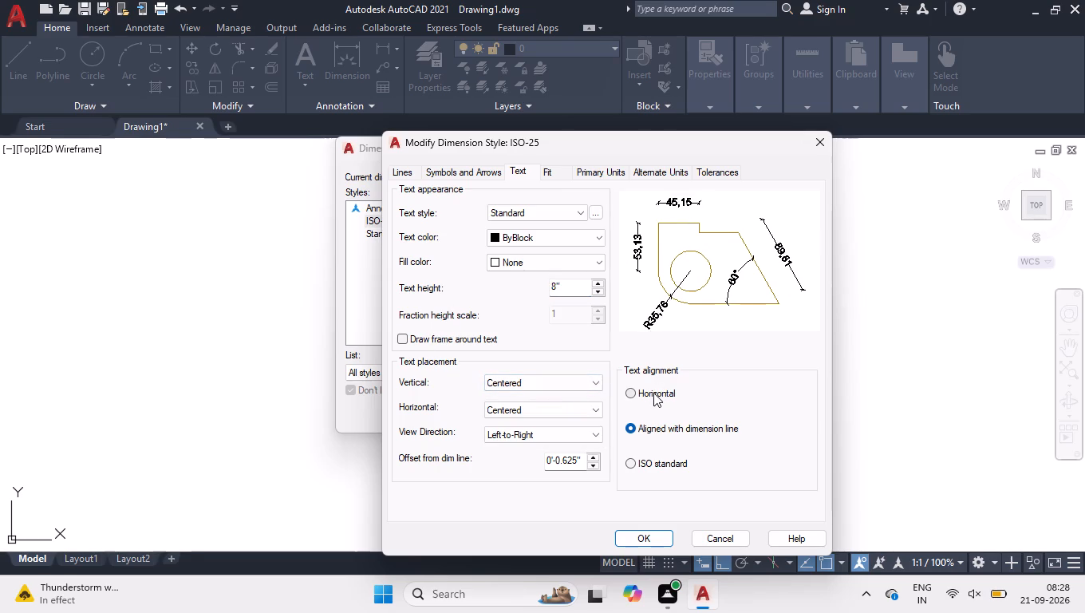
# Set the primary unit format to Engineering, save the dimension style changes and close the Dimension Style Manager.
pyautogui.click(599, 171)
pyautogui.click(570, 201)
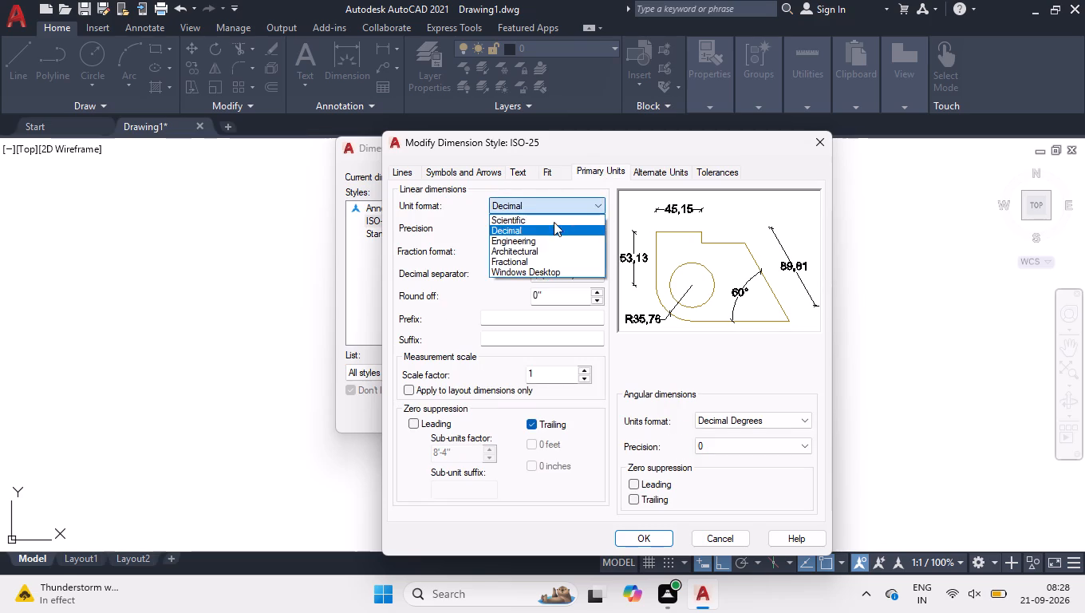
pyautogui.click(538, 239)
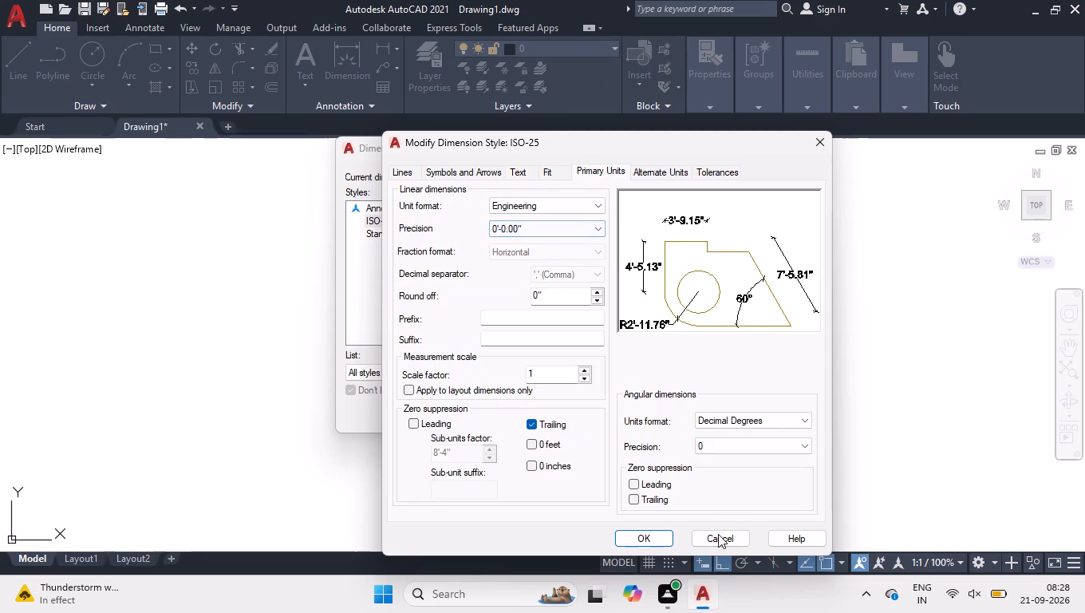
pyautogui.click(652, 542)
pyautogui.click(631, 411)
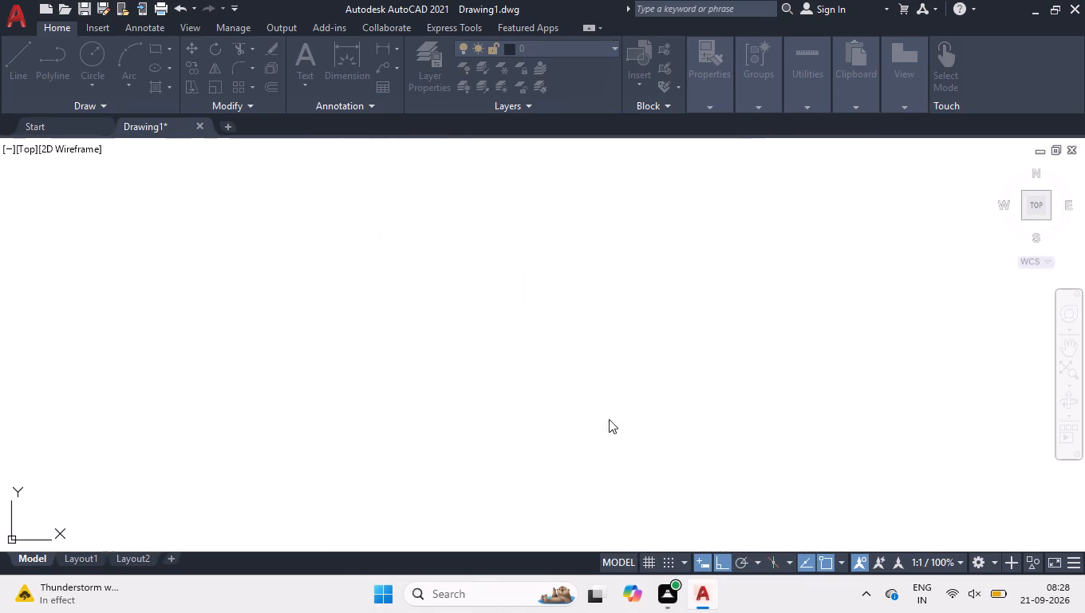
# Draw a closed rectangular outline with the Line command, 35' wide and 46' high.
pyautogui.press('l')
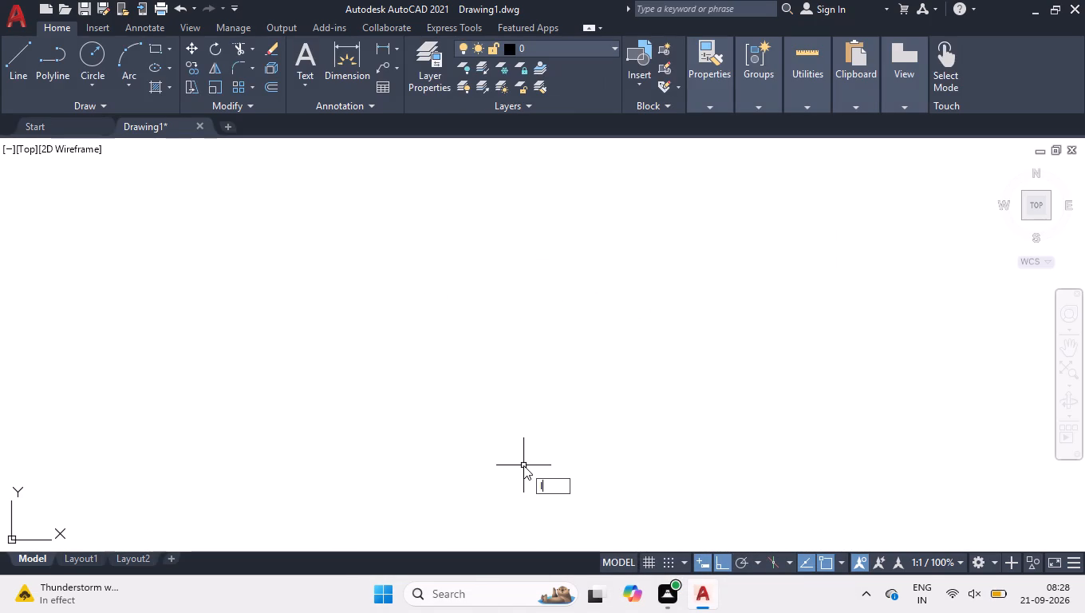
pyautogui.press('Return')
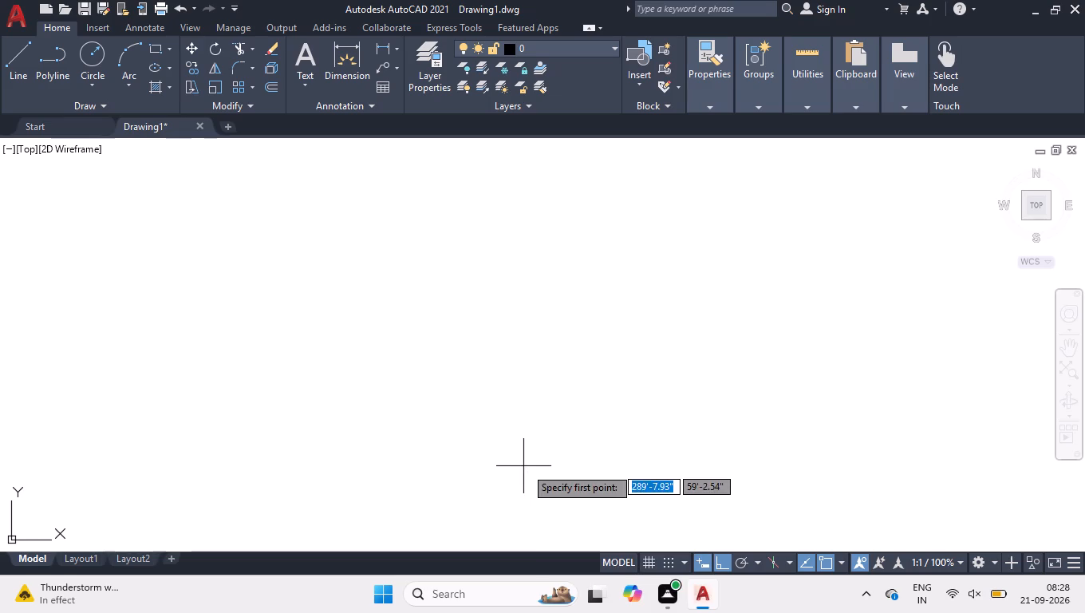
pyautogui.click(354, 488)
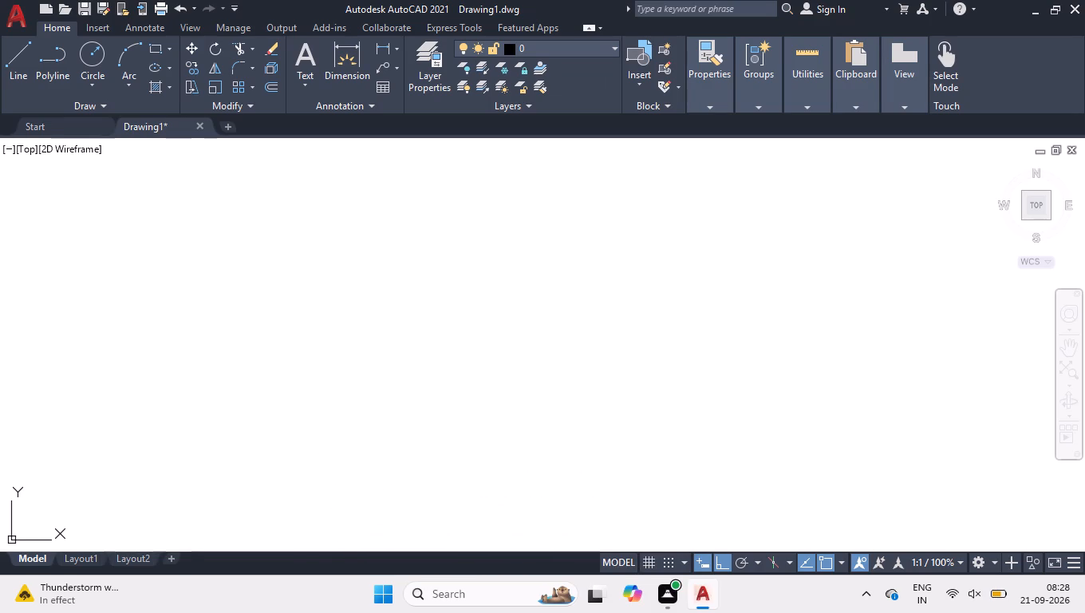
pyautogui.write("35'")
pyautogui.press('Return')
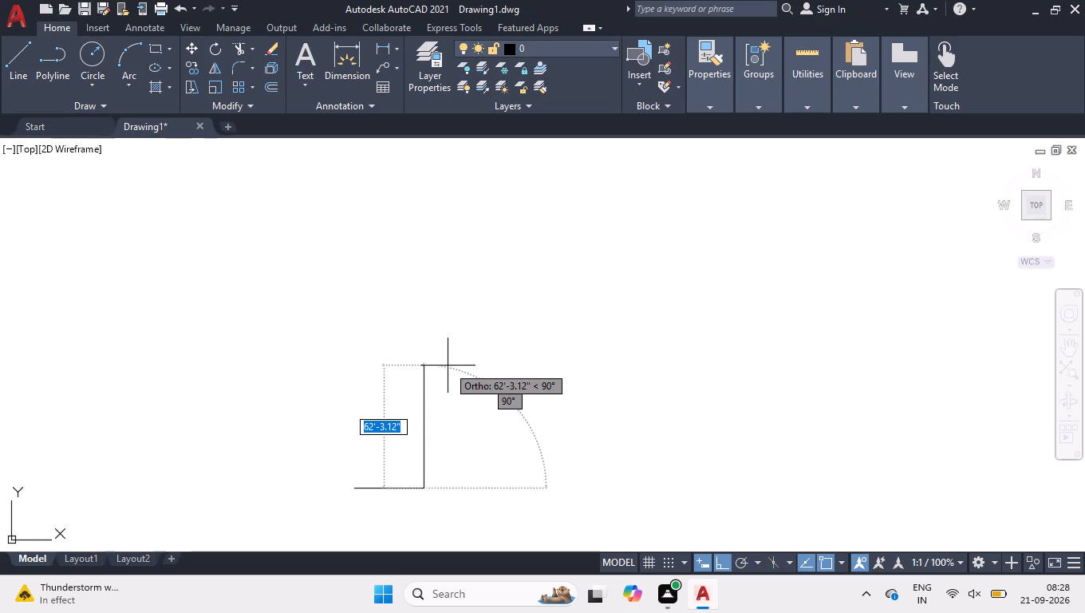
pyautogui.write("46'")
pyautogui.press('Return')
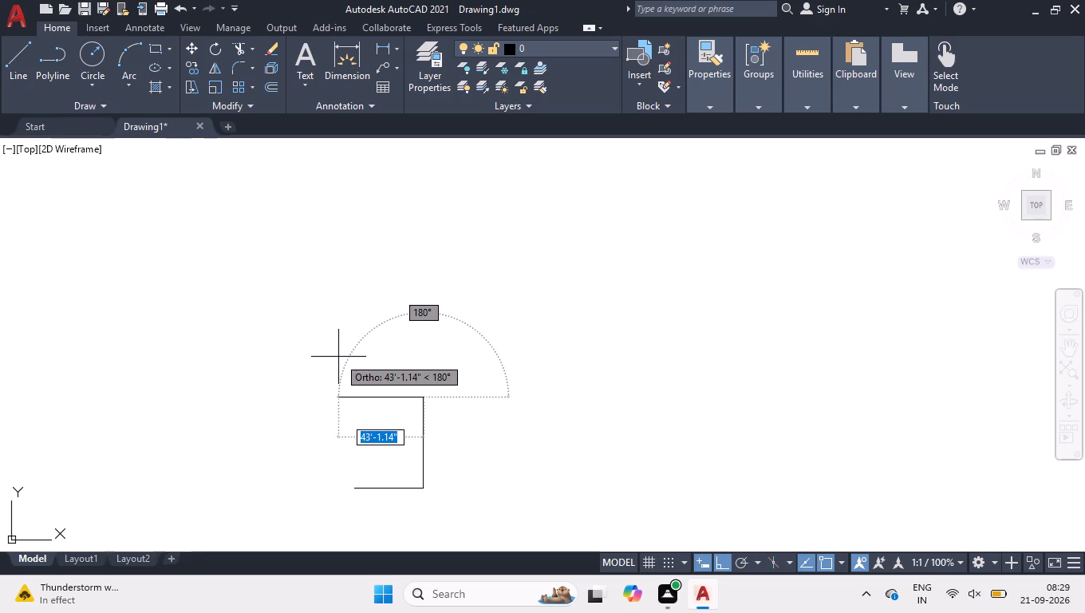
pyautogui.write("35'")
pyautogui.press('Return')
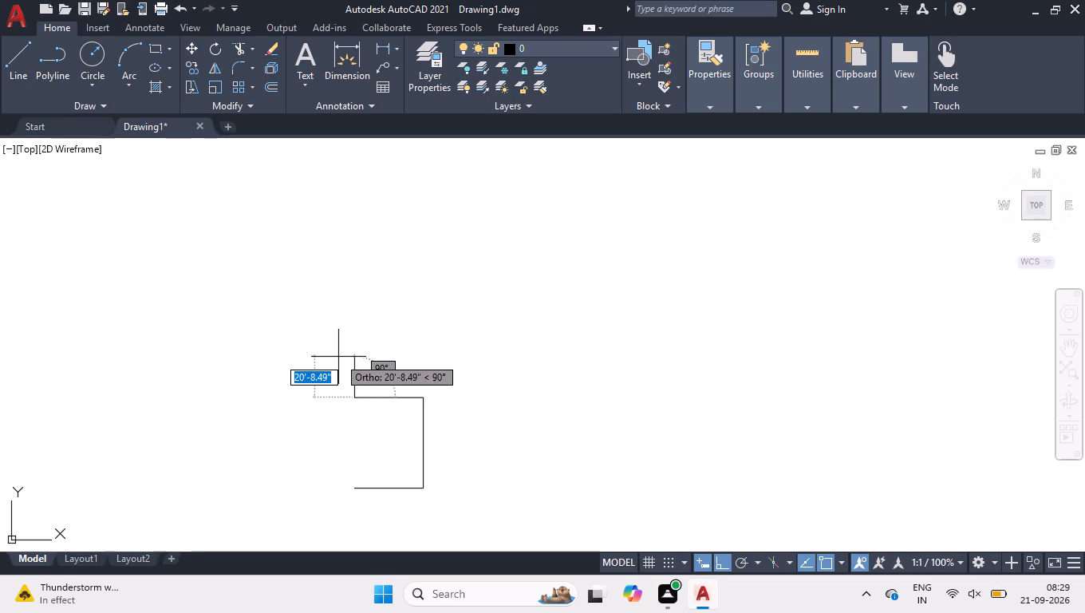
pyautogui.press('c')
pyautogui.press('Return')
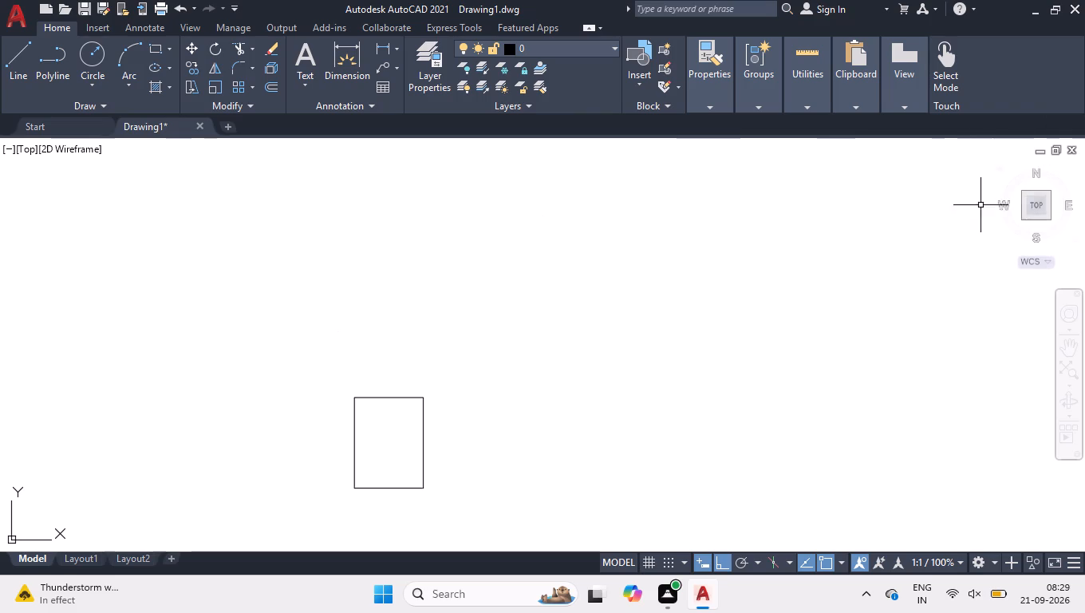
# Join the four lines of the rectangular outline into a single object.
pyautogui.click(1039, 211)
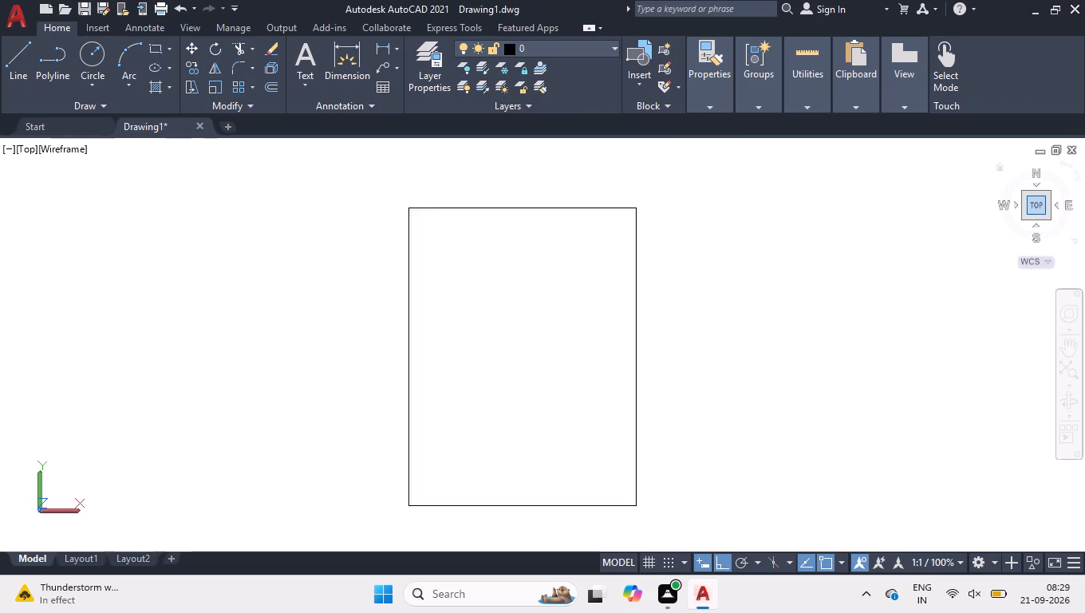
pyautogui.click(685, 161)
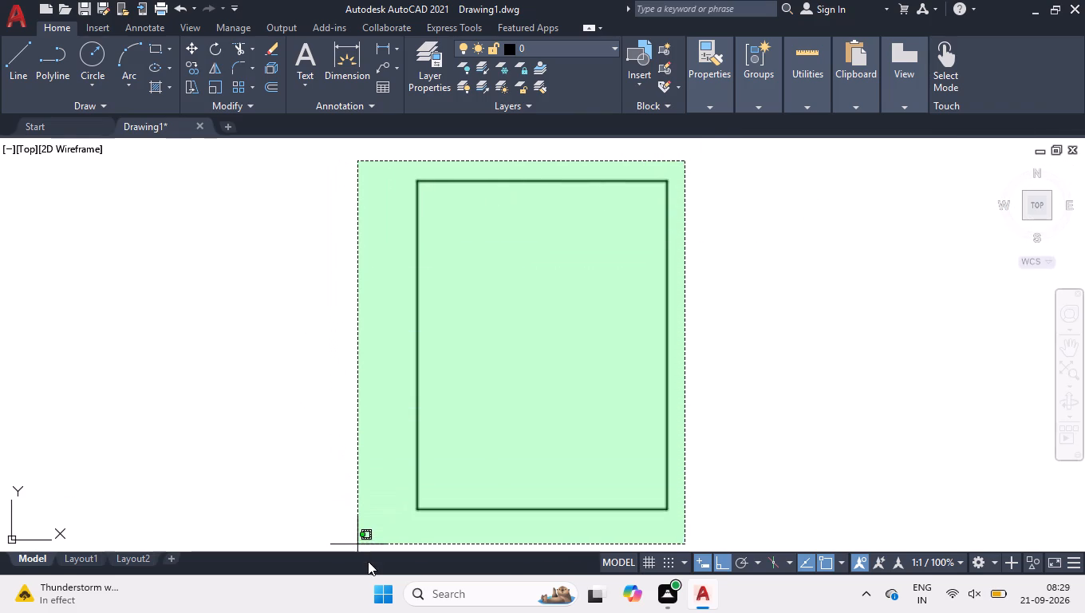
pyautogui.click(372, 542)
pyautogui.press('j')
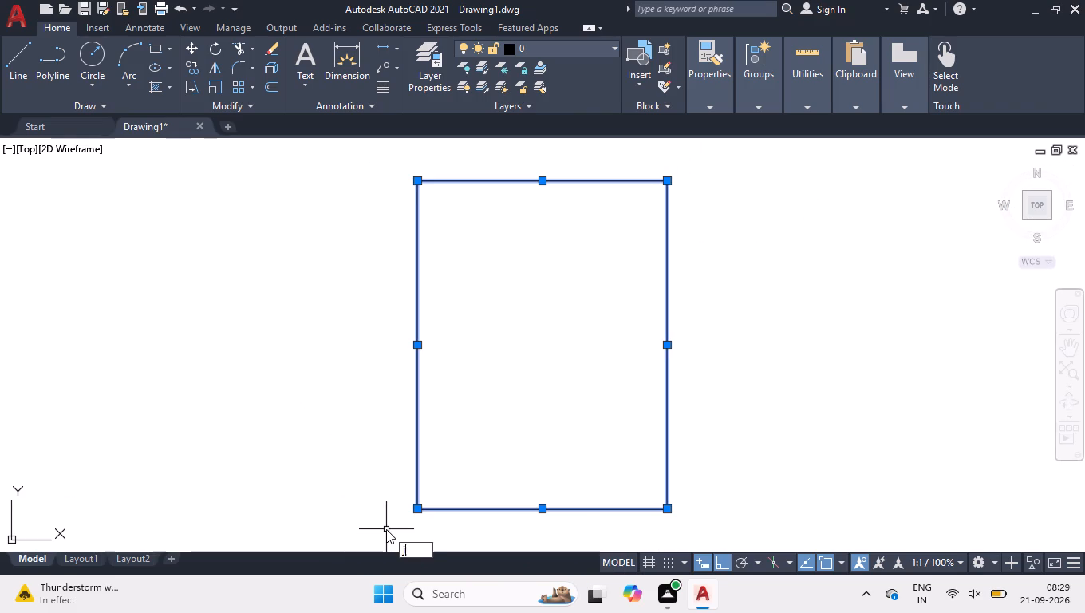
pyautogui.press('Return')
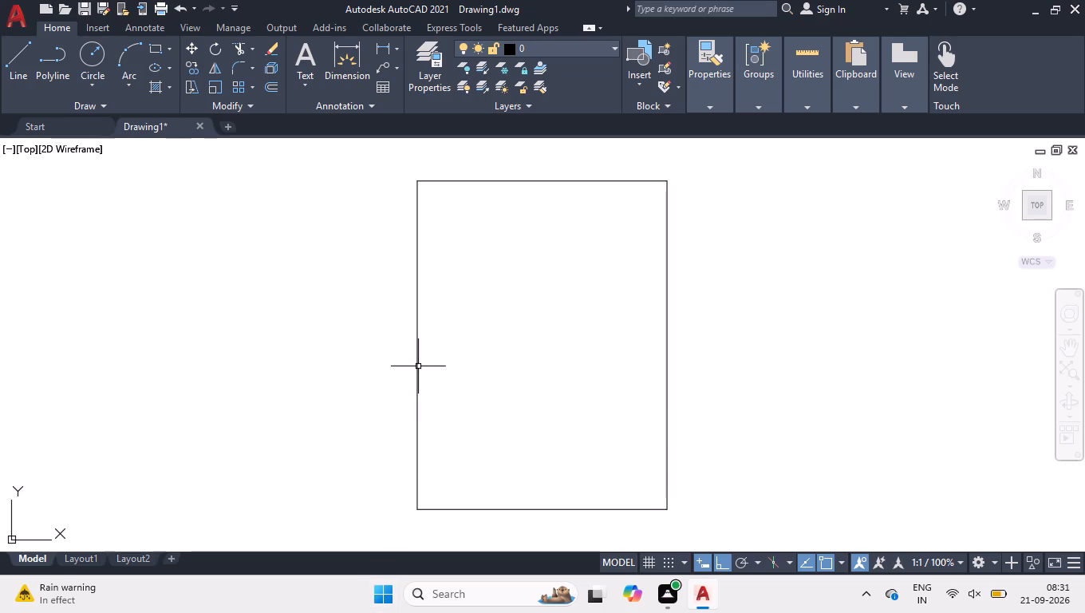
# Offset the joined rectangle 9" to the inside.
pyautogui.write('off')
pyautogui.press('Return')
pyautogui.press('9')
pyautogui.press('Return')
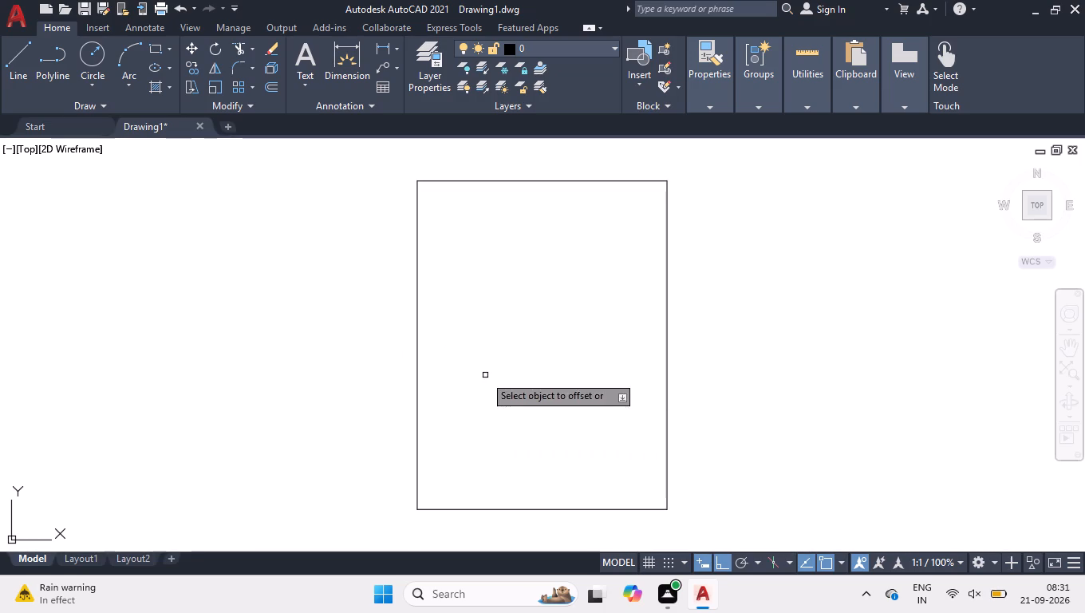
pyautogui.click(416, 372)
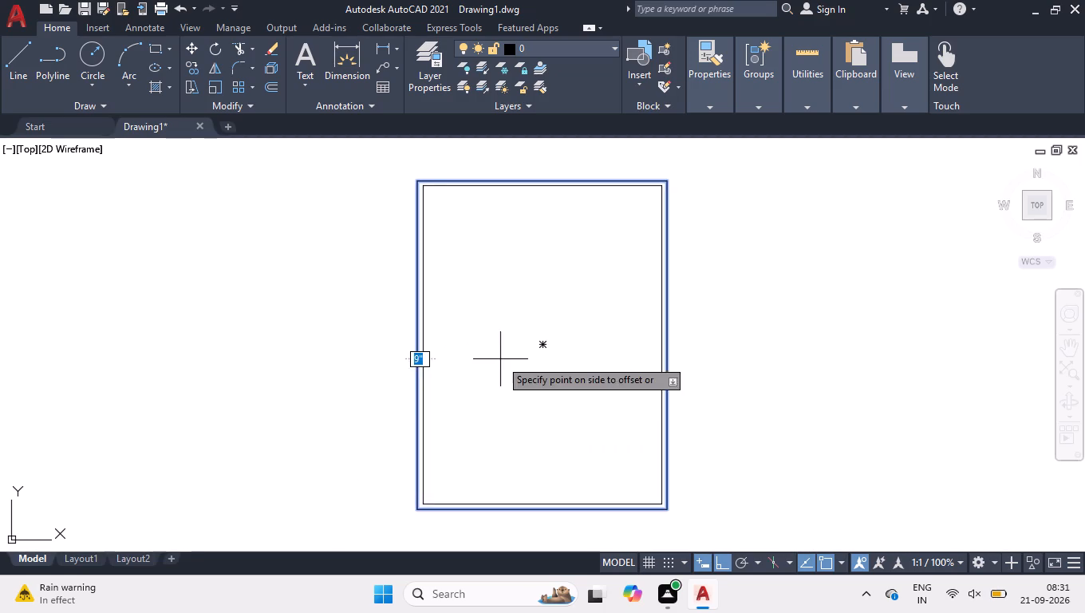
pyautogui.click(501, 358)
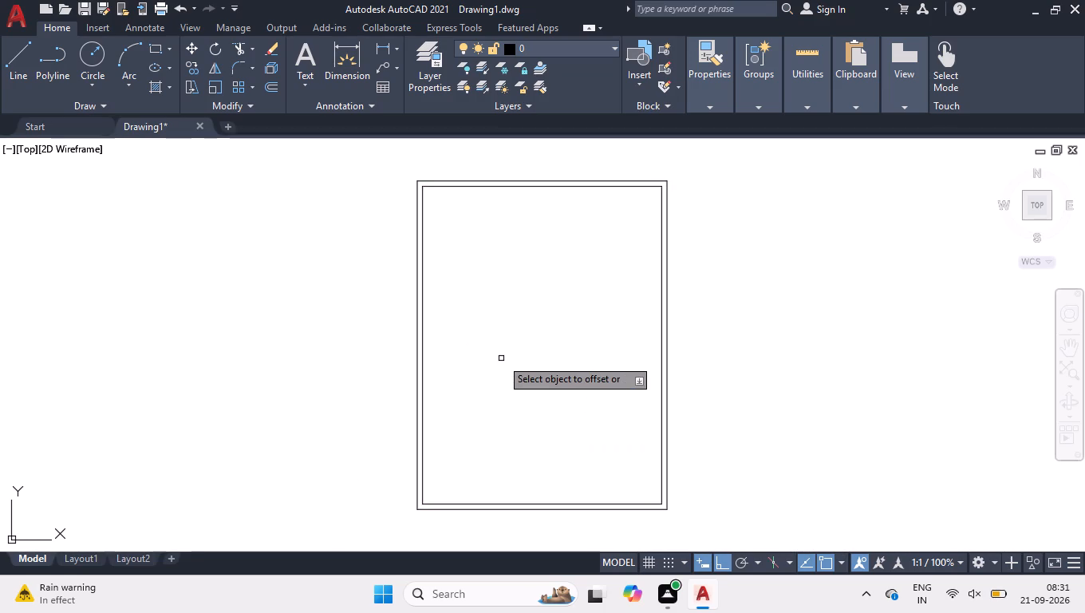
pyautogui.press('Return')
# Explode the outer and inner rectangles into separate lines.
pyautogui.click(501, 358)
pyautogui.click(341, 354)
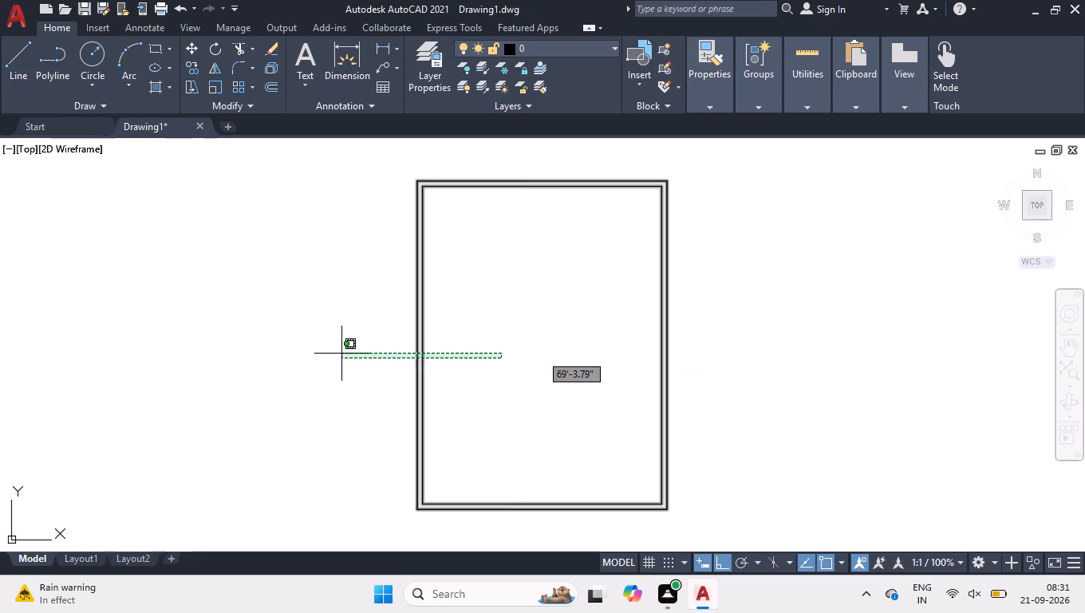
pyautogui.write('explo')
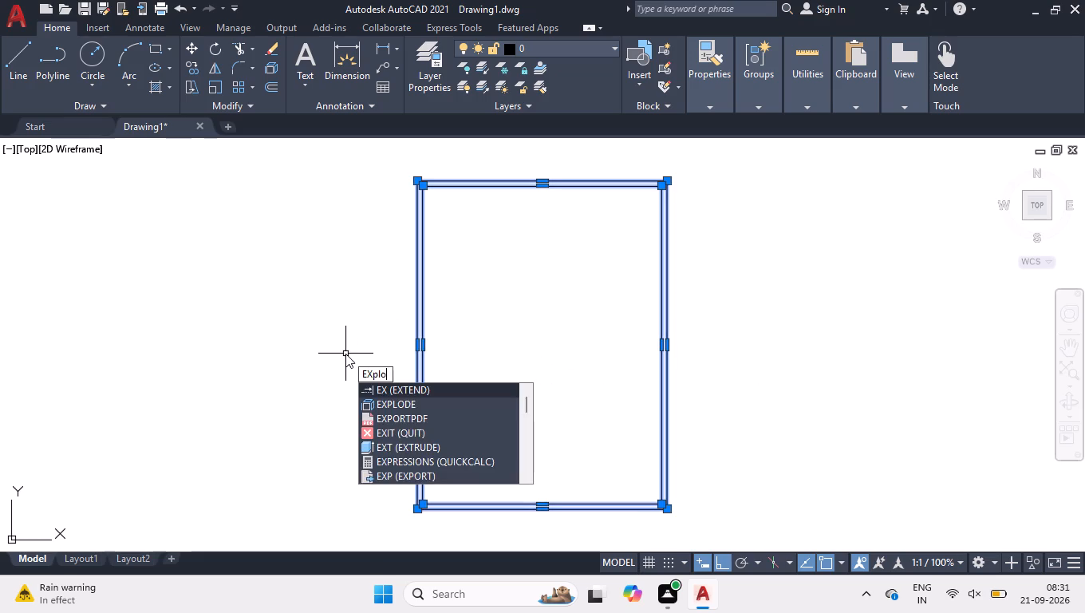
pyautogui.press('Return')
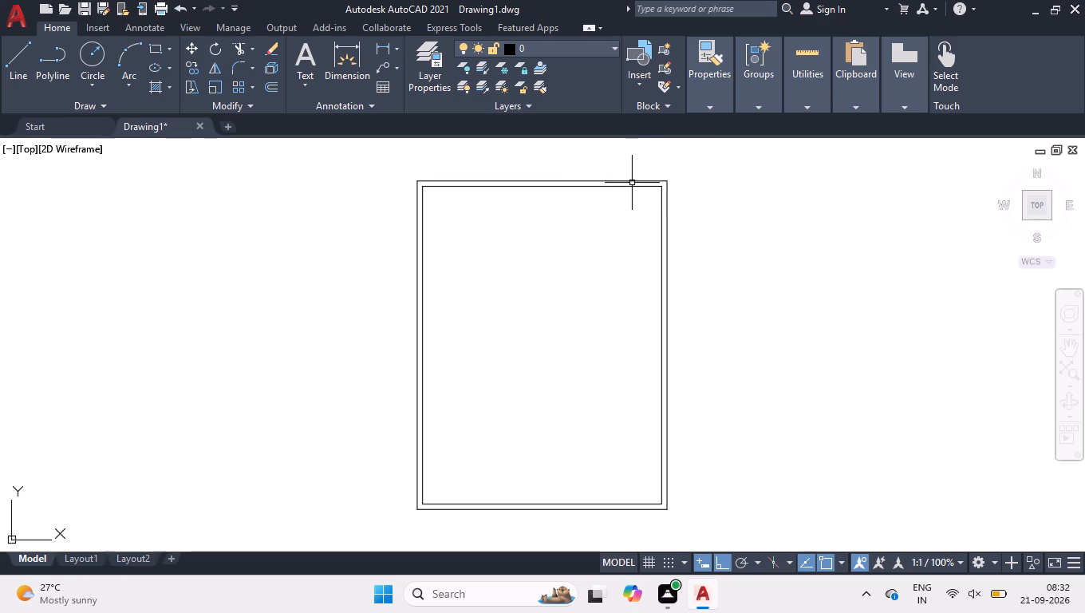
# Draw room lines from the inner outline's upper-left corner: 12'7" across, 15'6" down, and back to the inner left wall line.
pyautogui.scroll(1, 629, 184)
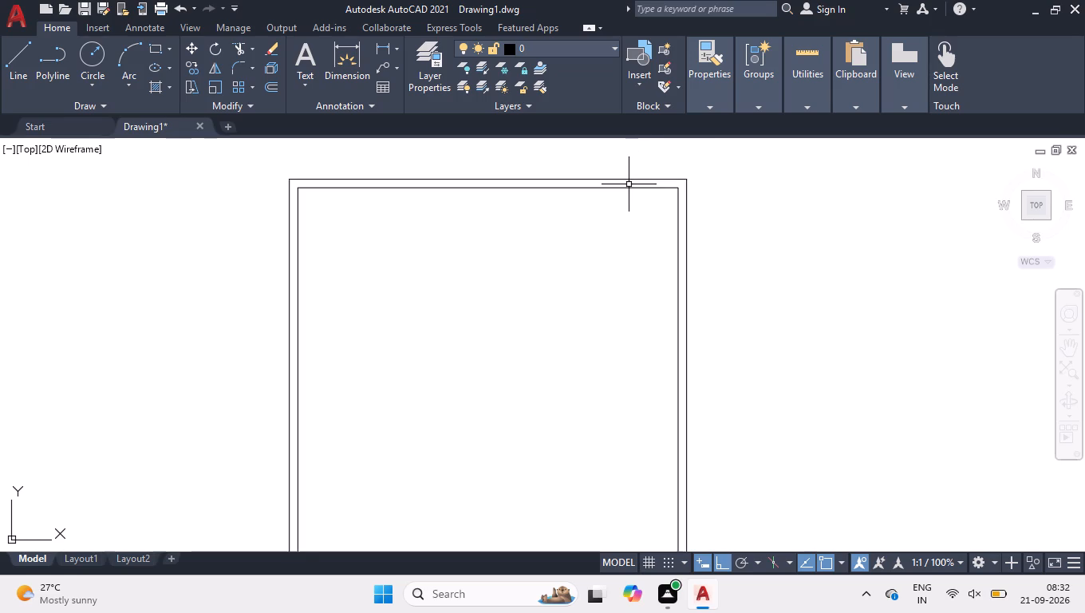
pyautogui.press('l')
pyautogui.press('Return')
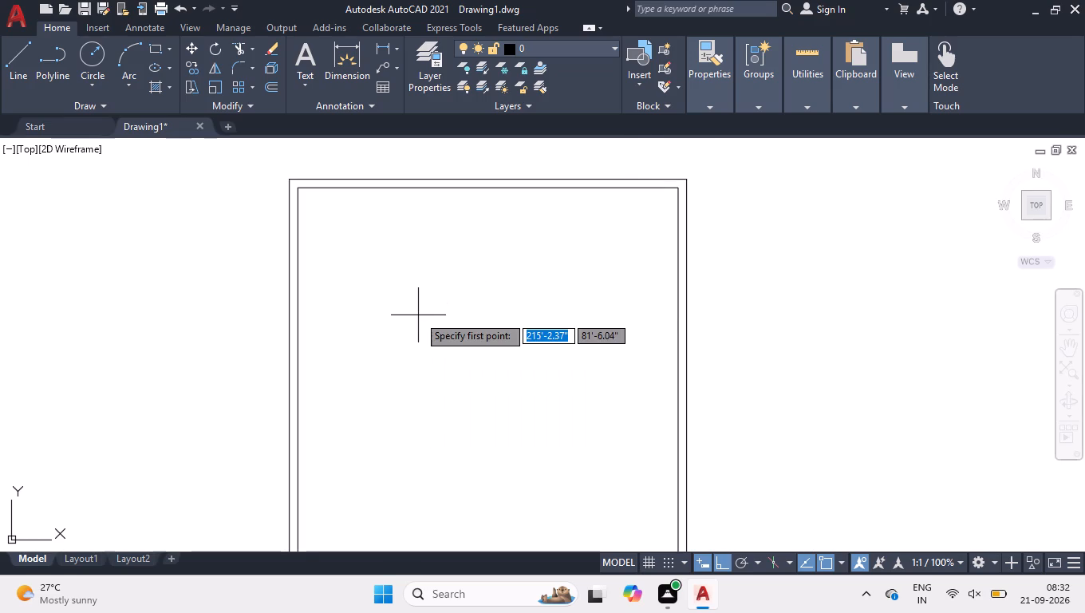
pyautogui.click(302, 188)
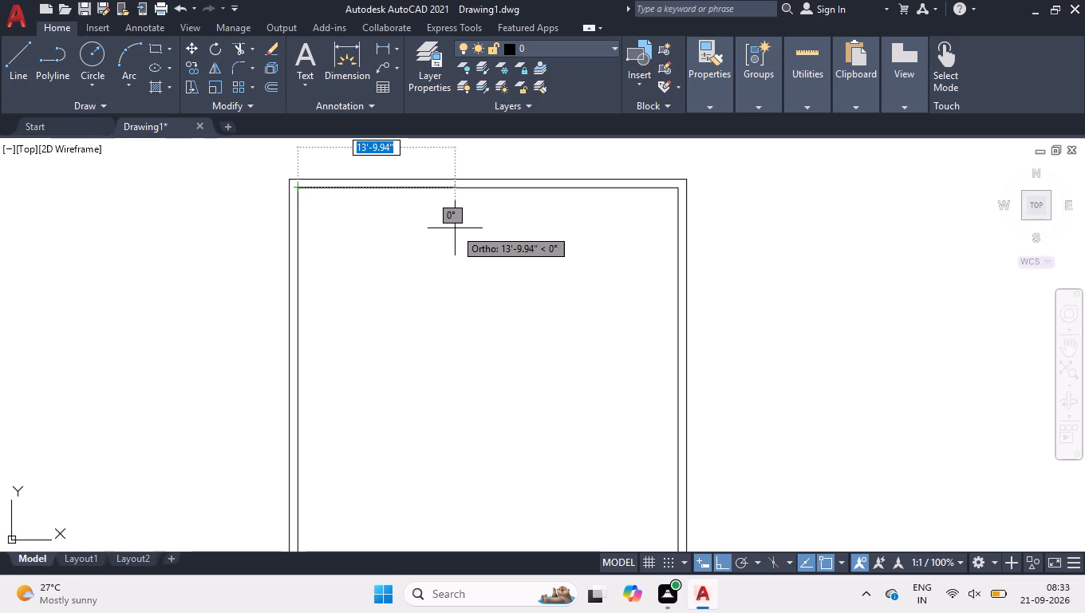
pyautogui.write("12'7")
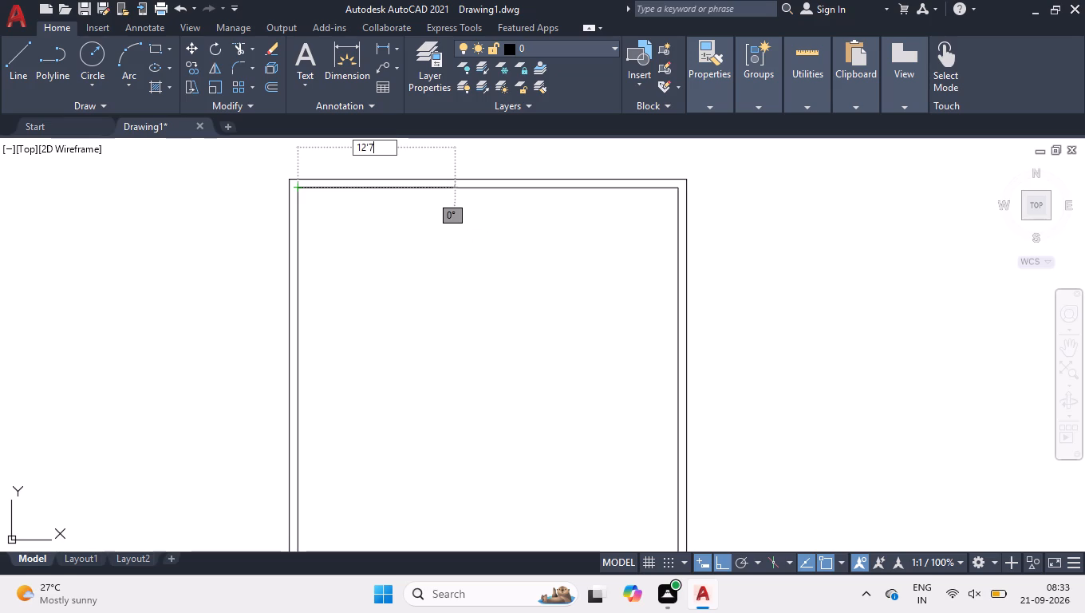
pyautogui.press('Return')
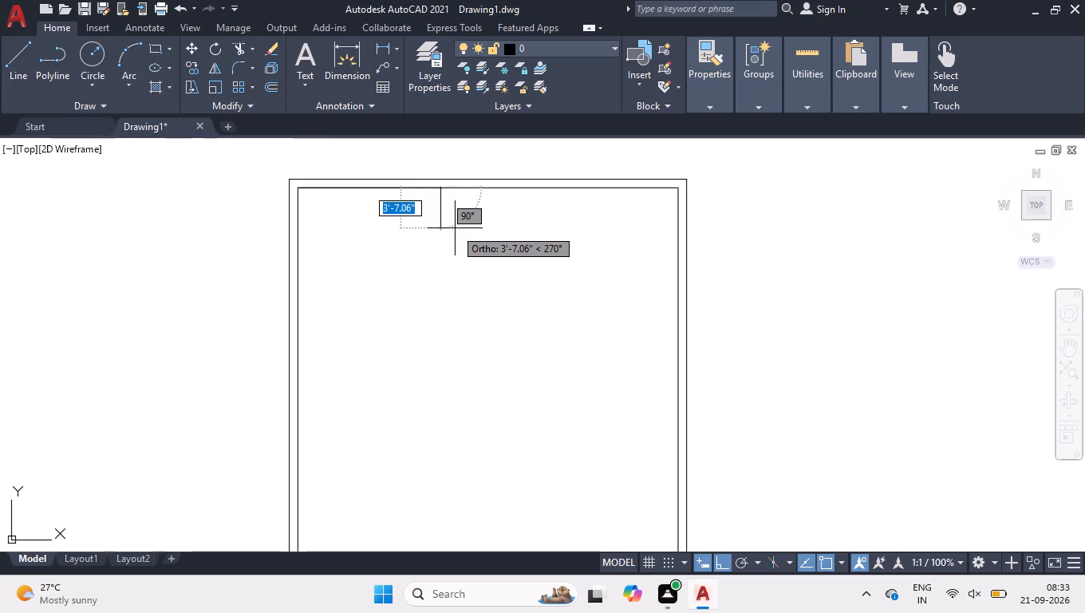
pyautogui.write("15'6")
pyautogui.press('Return')
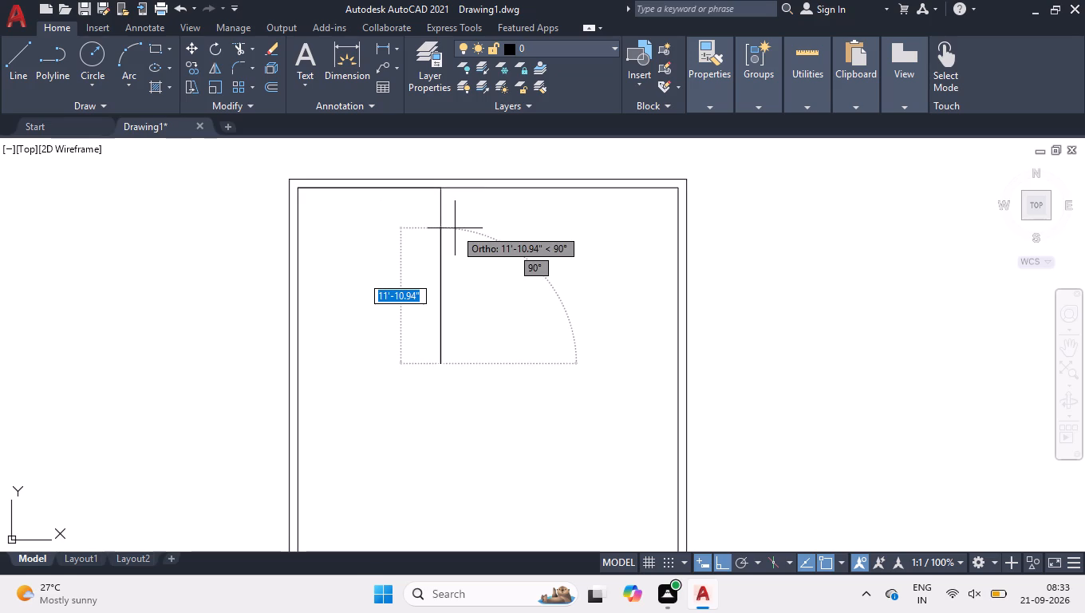
pyautogui.click(301, 365)
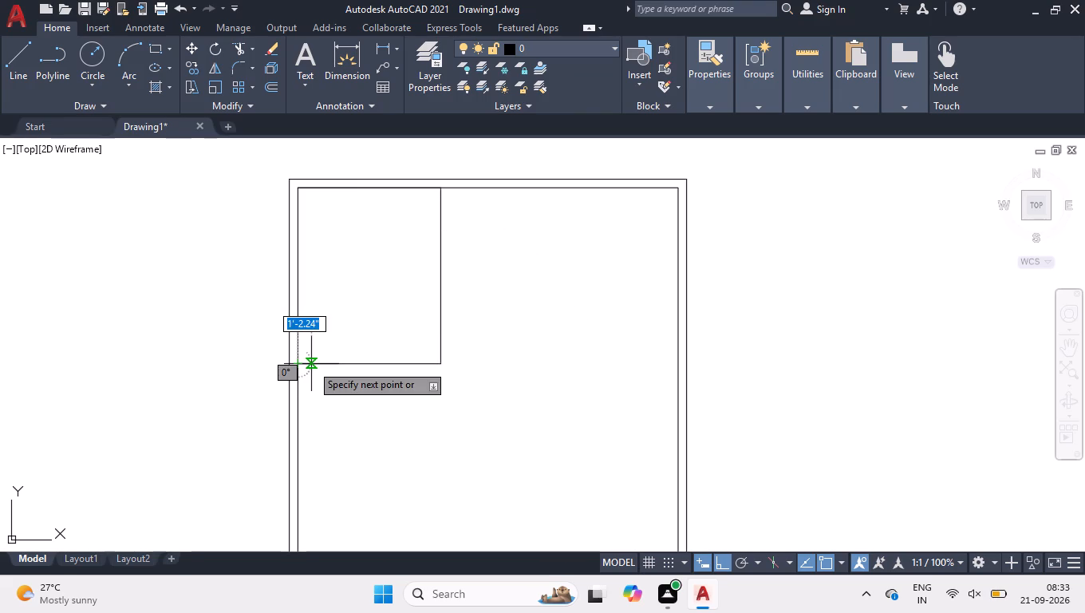
pyautogui.press('Return')
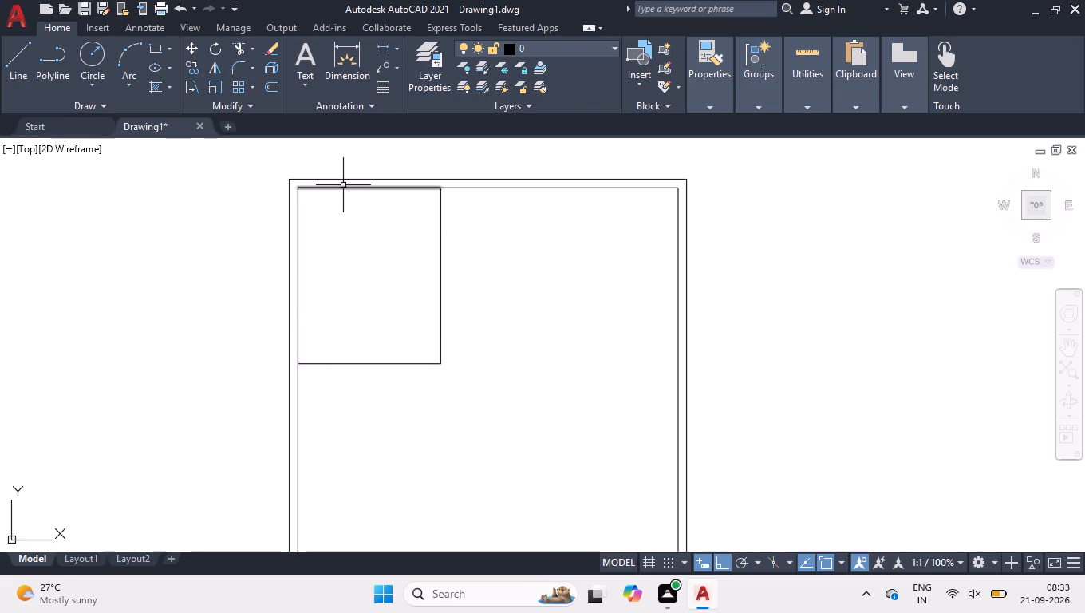
# Move the 12'7" line along the top wall onto the room's bottom line, and shift it 4.5" below that line.
pyautogui.click(343, 185)
pyautogui.click(369, 186)
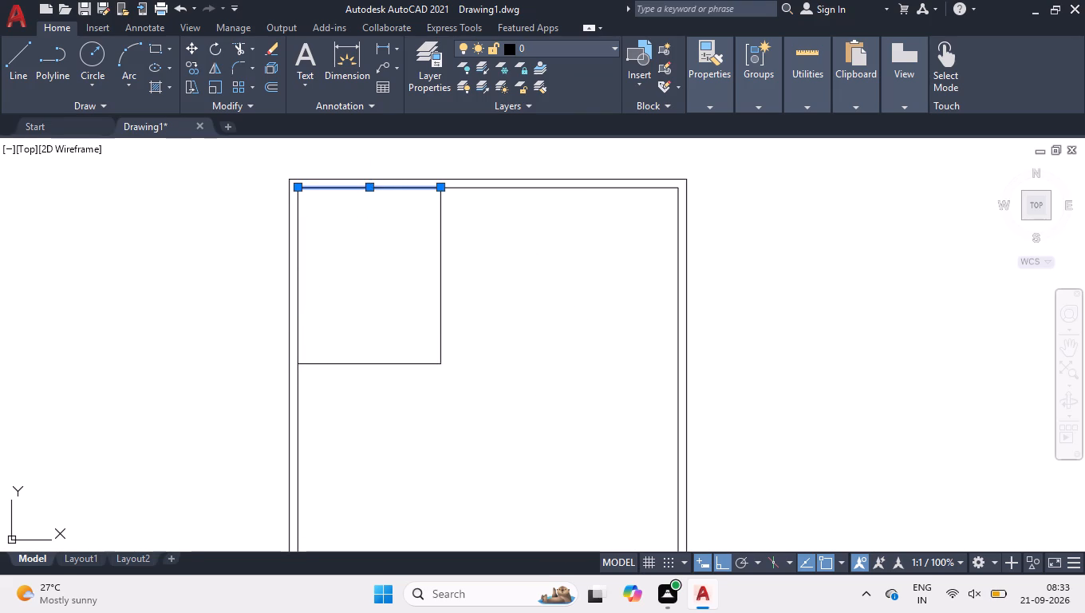
pyautogui.click(373, 366)
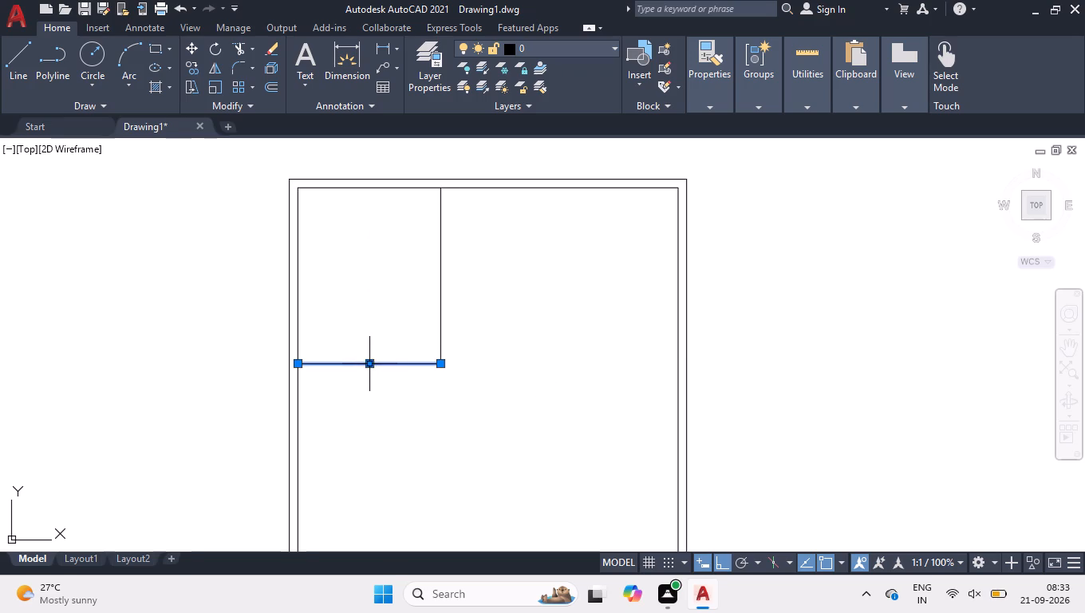
pyautogui.click(371, 360)
pyautogui.write('4.5')
pyautogui.press('Return')
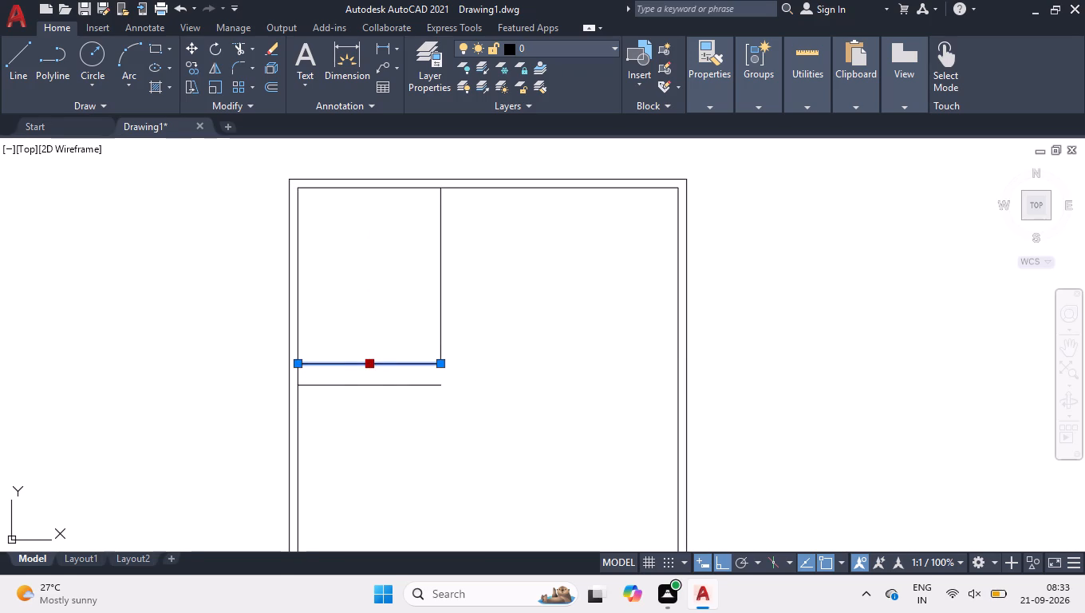
# Offset the room's right vertical line 4.5" to the outside of the room.
pyautogui.write('off')
pyautogui.press('Return')
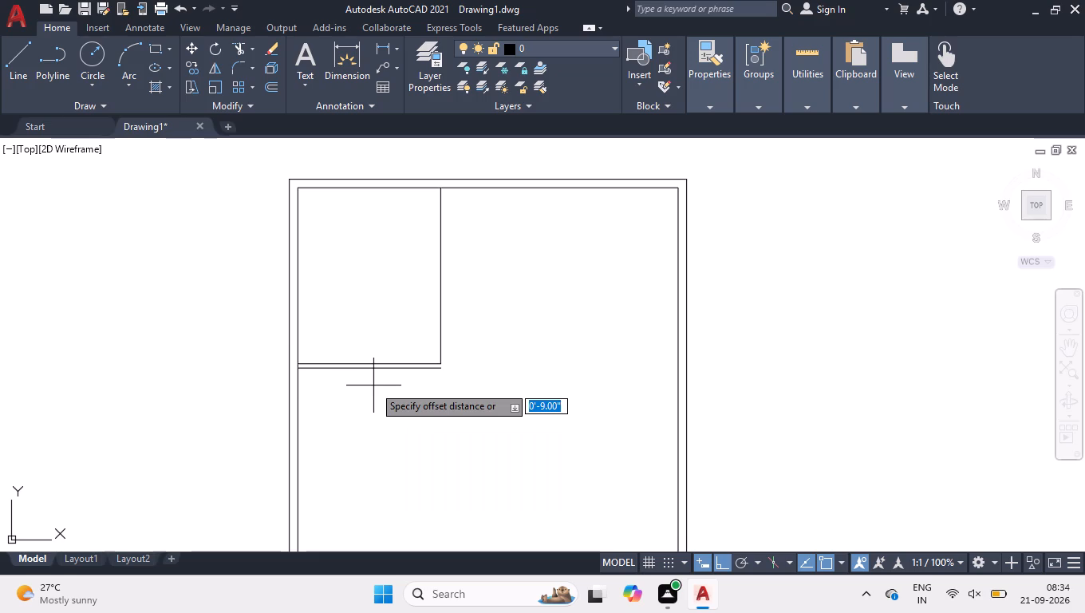
pyautogui.write('4.5')
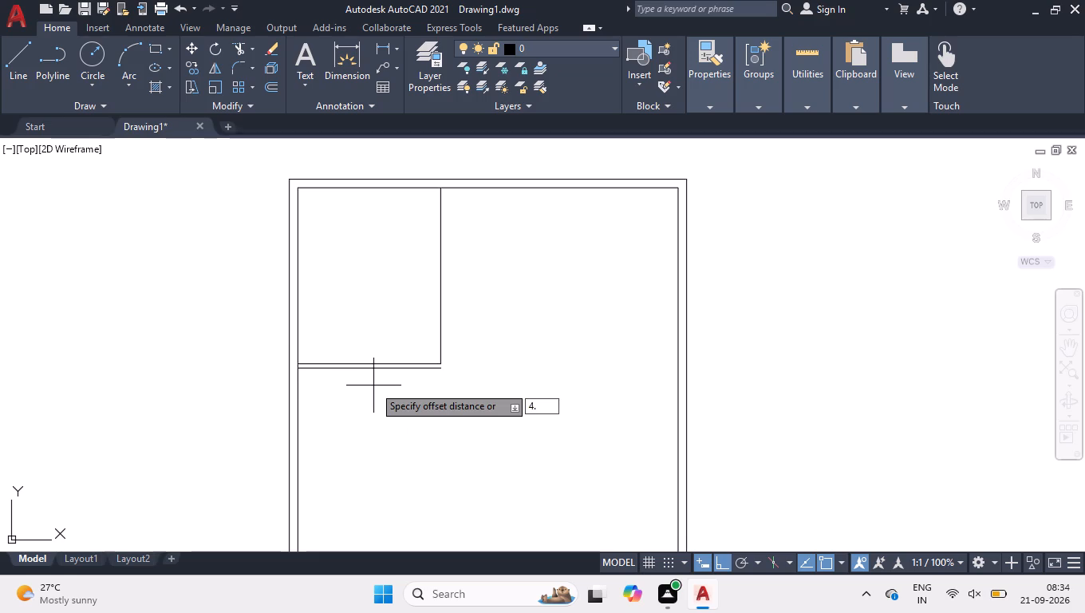
pyautogui.press('Return')
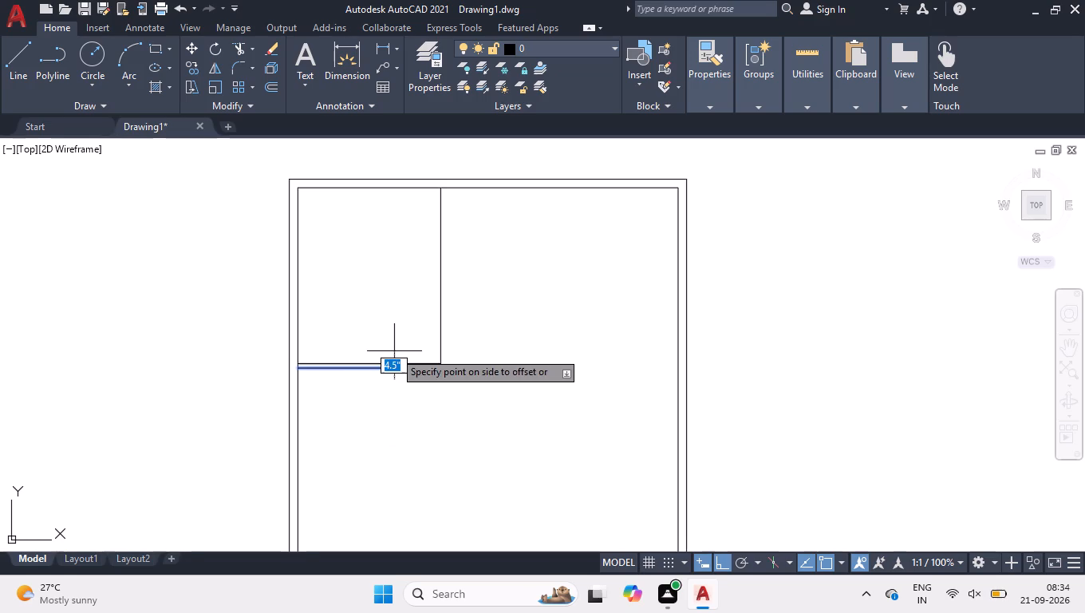
pyautogui.press('space')
pyautogui.press('space')
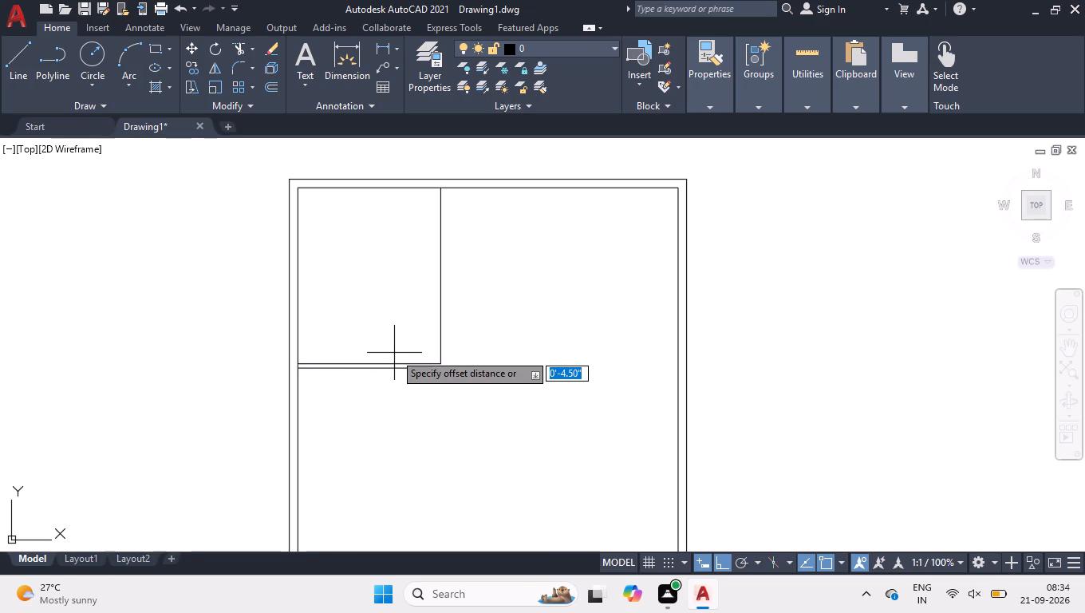
pyautogui.press('space')
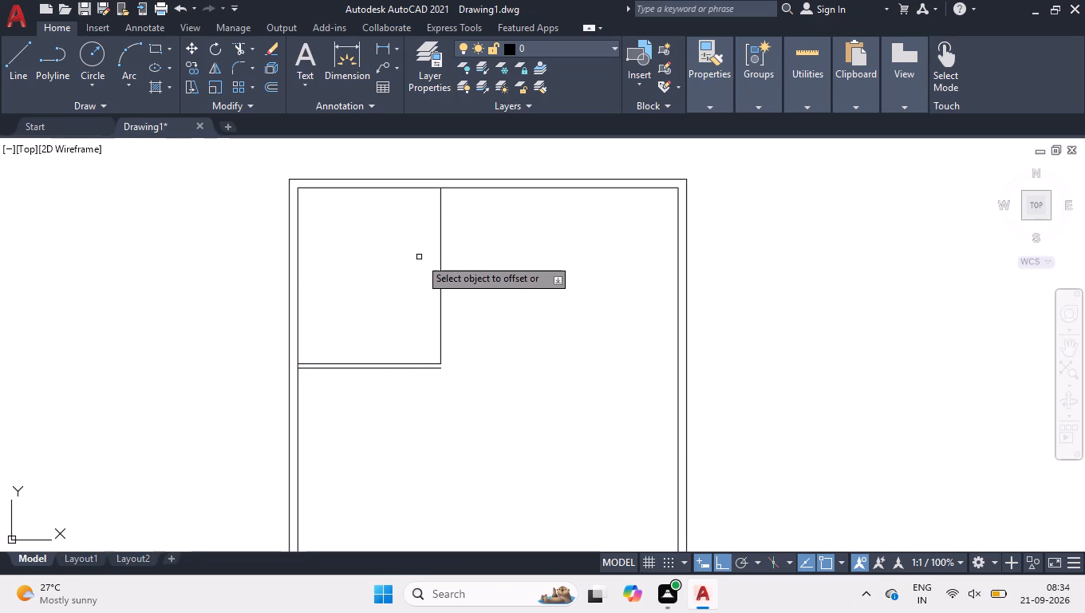
pyautogui.click(440, 280)
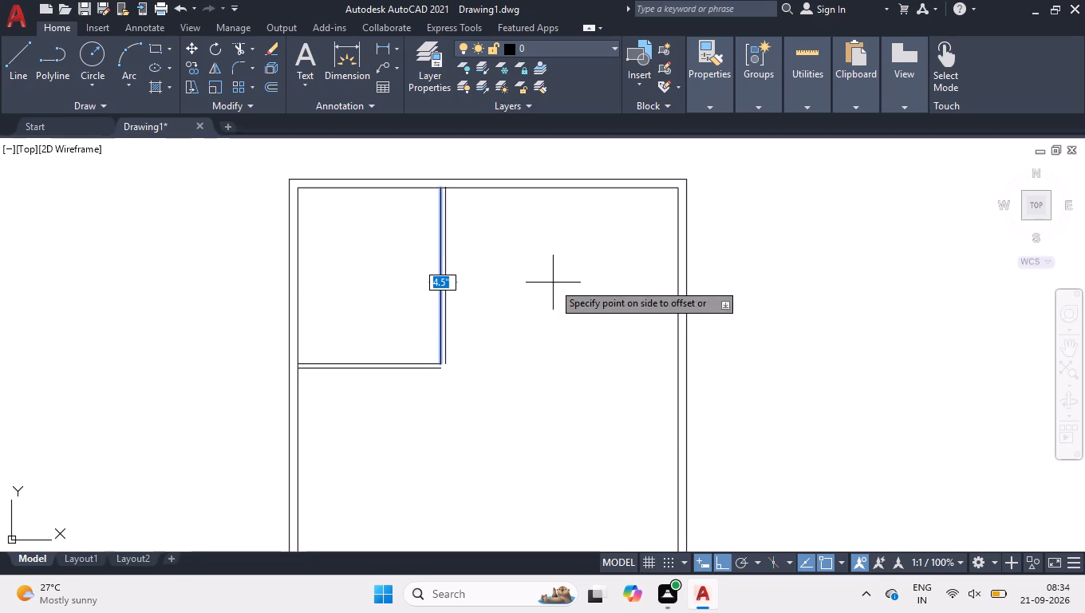
pyautogui.click(554, 283)
pyautogui.press('space')
# Fillet the two outer partition lines so they meet at the room's lower-right corner.
pyautogui.write('f')
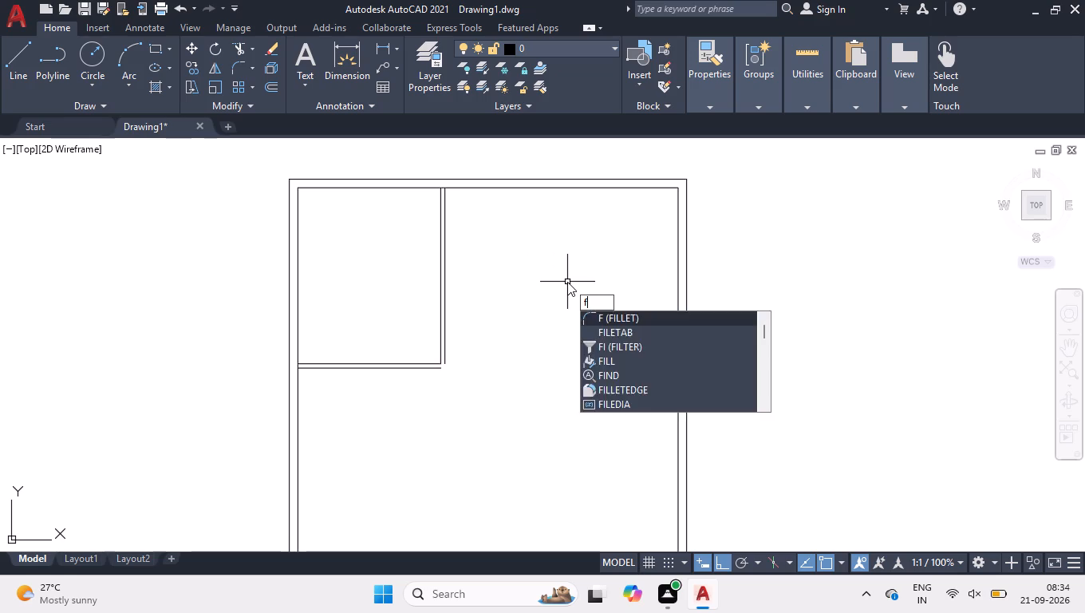
pyautogui.press('Return')
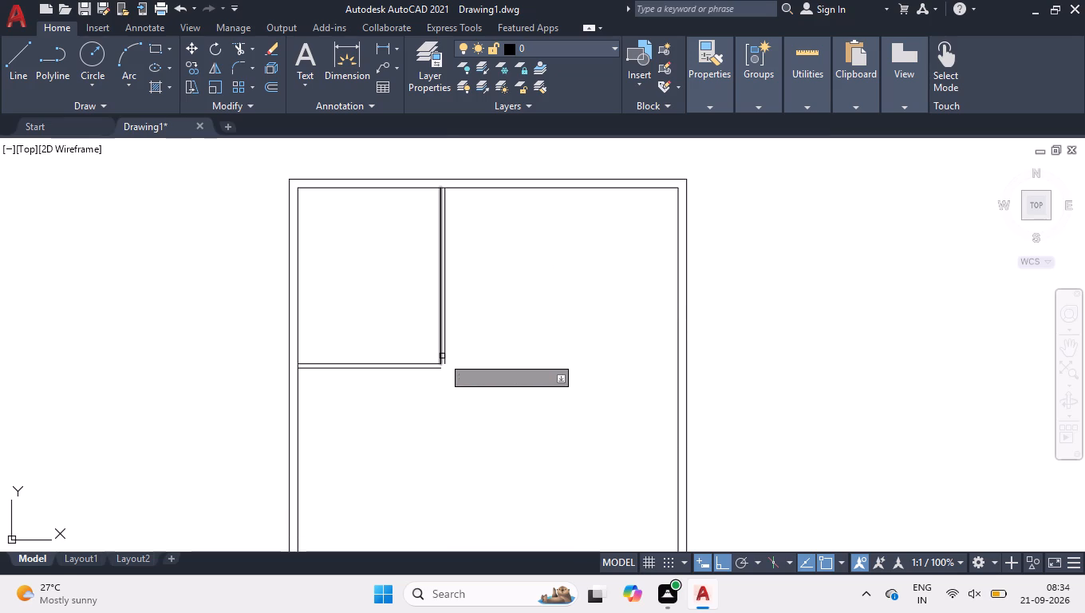
pyautogui.scroll(2, 442, 356)
pyautogui.click(442, 357)
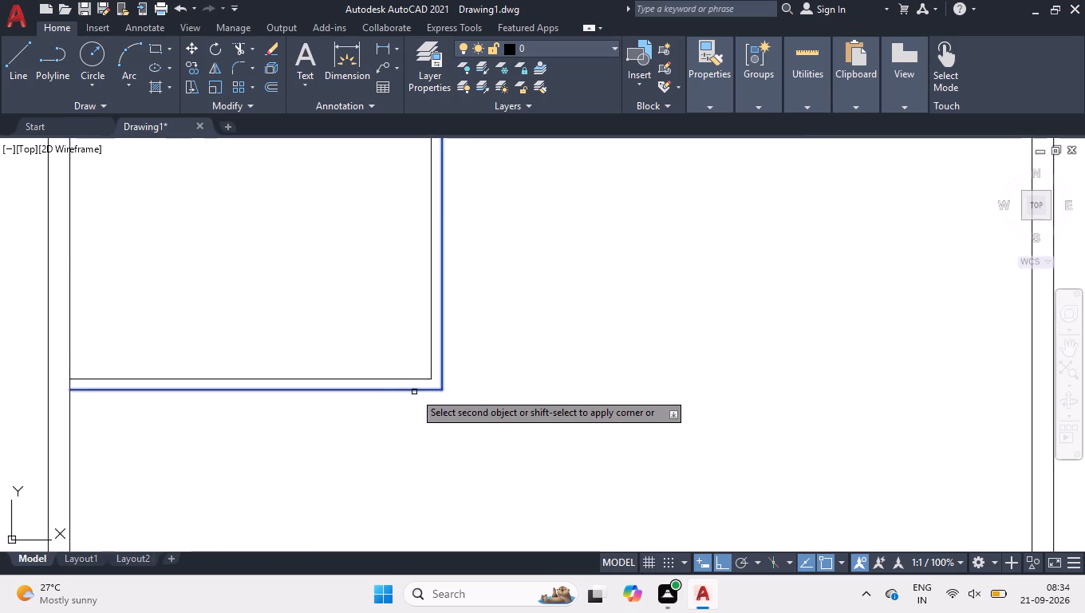
pyautogui.click(414, 392)
pyautogui.scroll(-3, 418, 362)
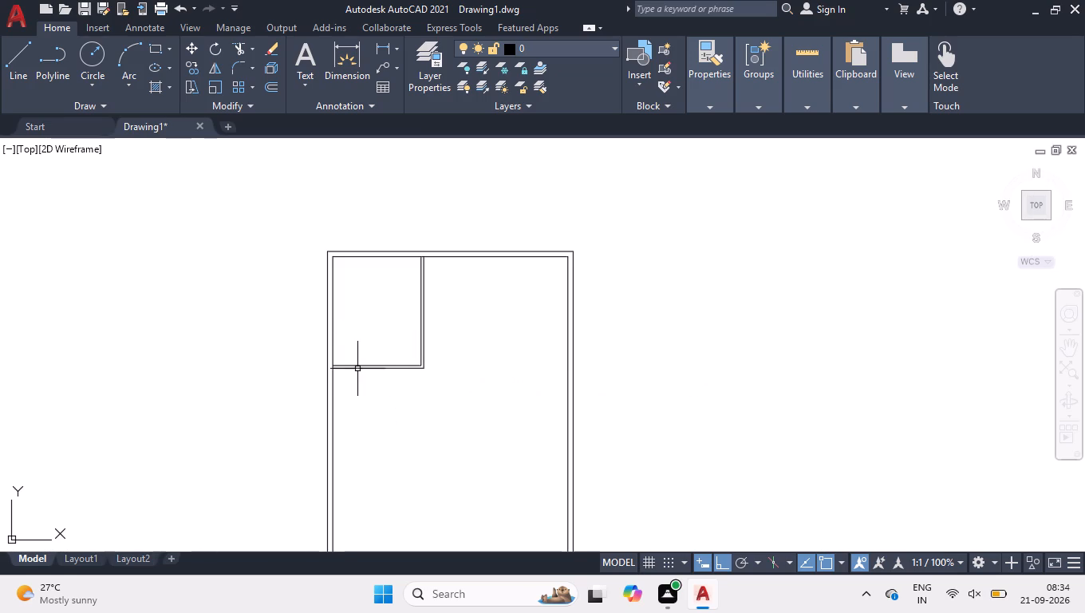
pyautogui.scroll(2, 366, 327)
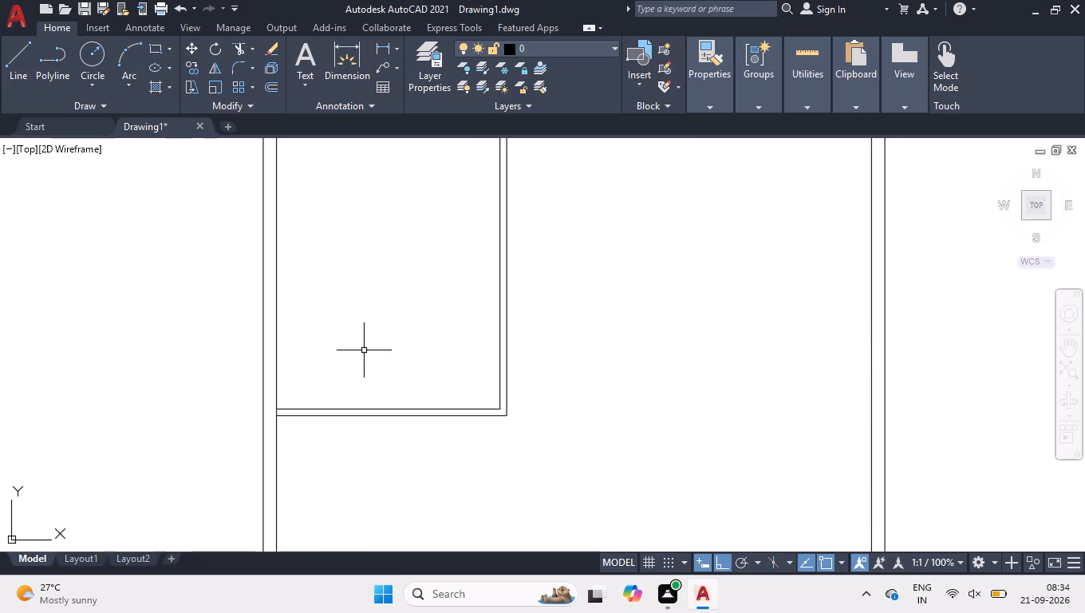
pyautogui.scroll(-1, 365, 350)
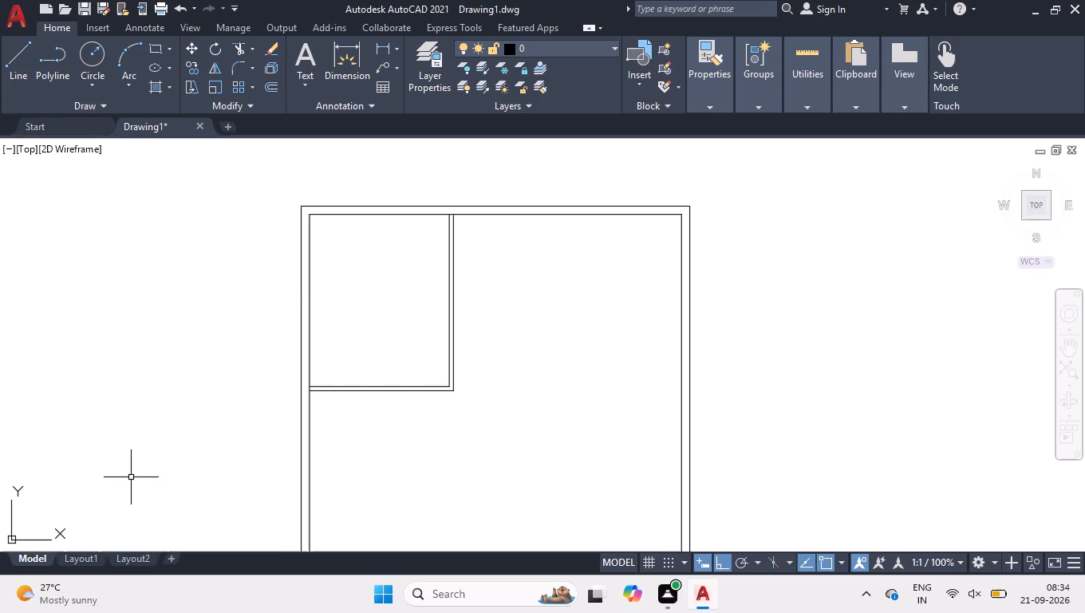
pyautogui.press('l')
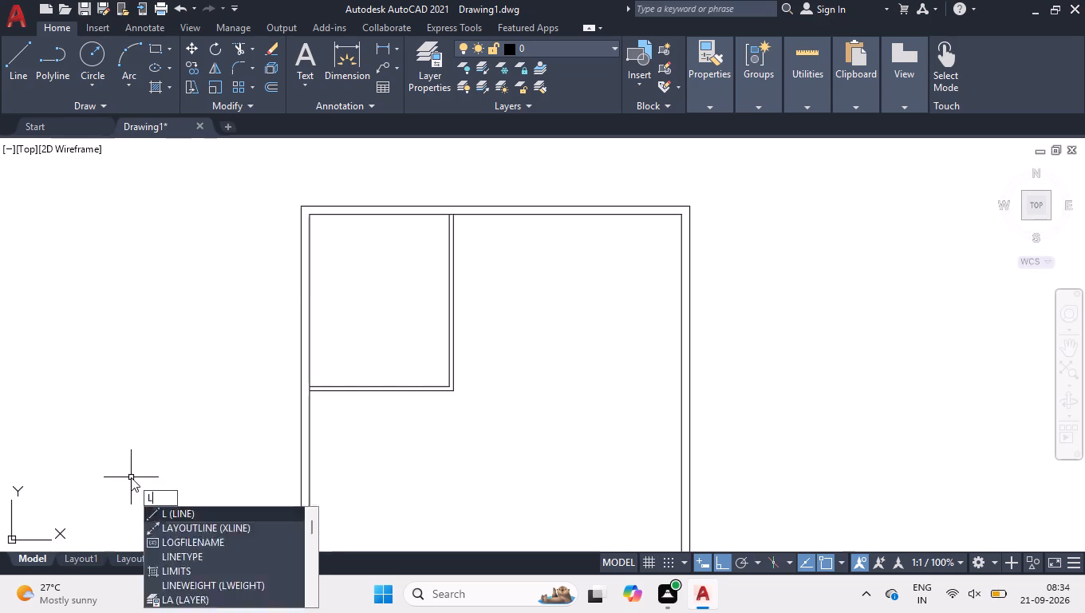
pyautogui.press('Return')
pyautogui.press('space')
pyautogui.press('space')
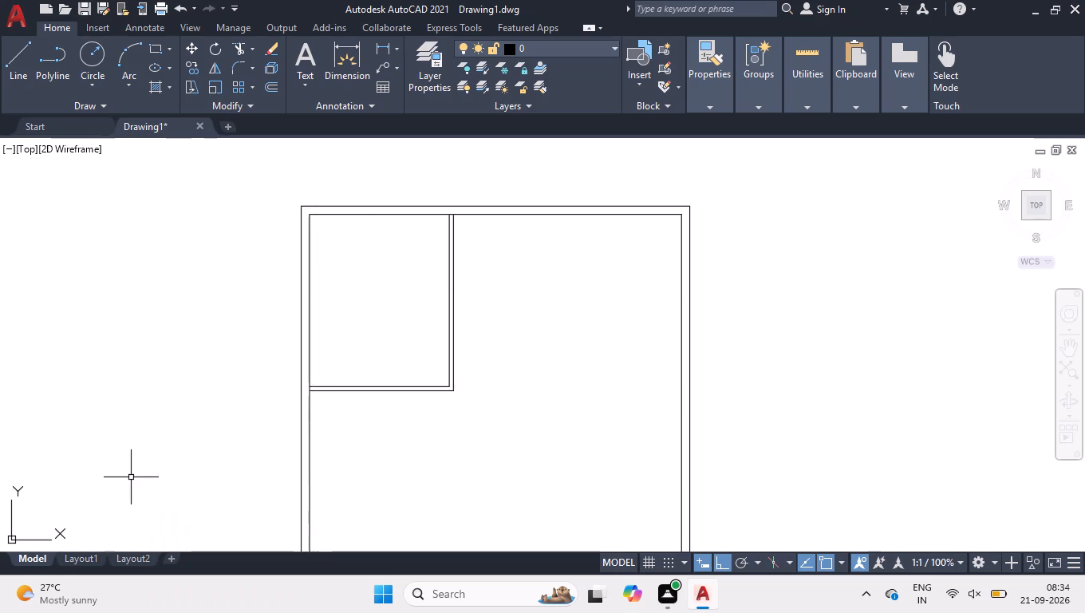
# Trim the inner top wall line between the two vertical partition lines.
pyautogui.write('tr')
pyautogui.press('Return')
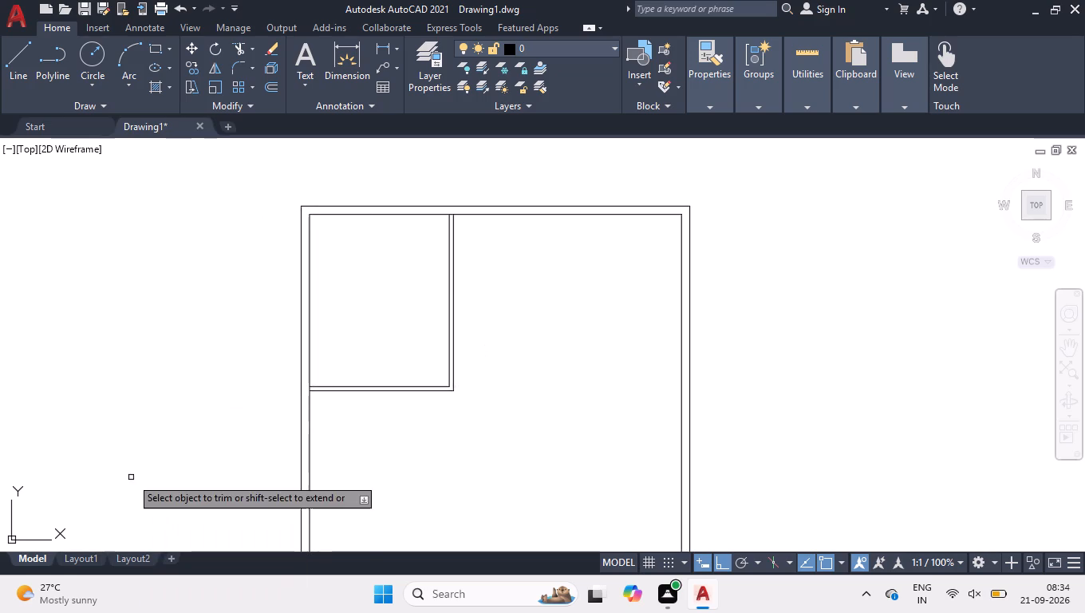
pyautogui.scroll(6, 432, 211)
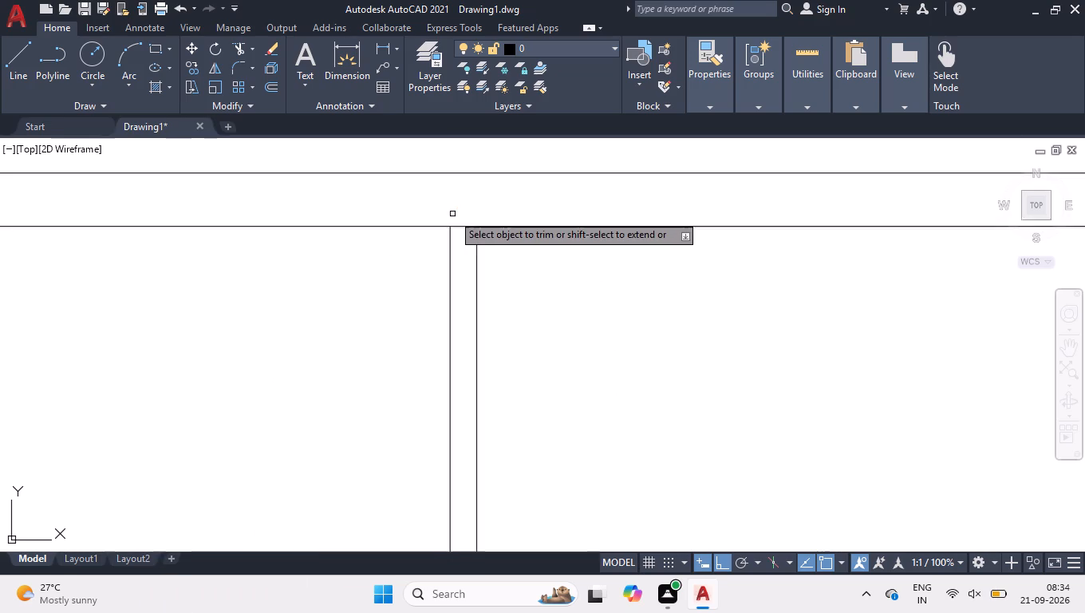
pyautogui.click(473, 216)
pyautogui.click(472, 257)
pyautogui.scroll(-3, 451, 208)
pyautogui.scroll(-2, 479, 266)
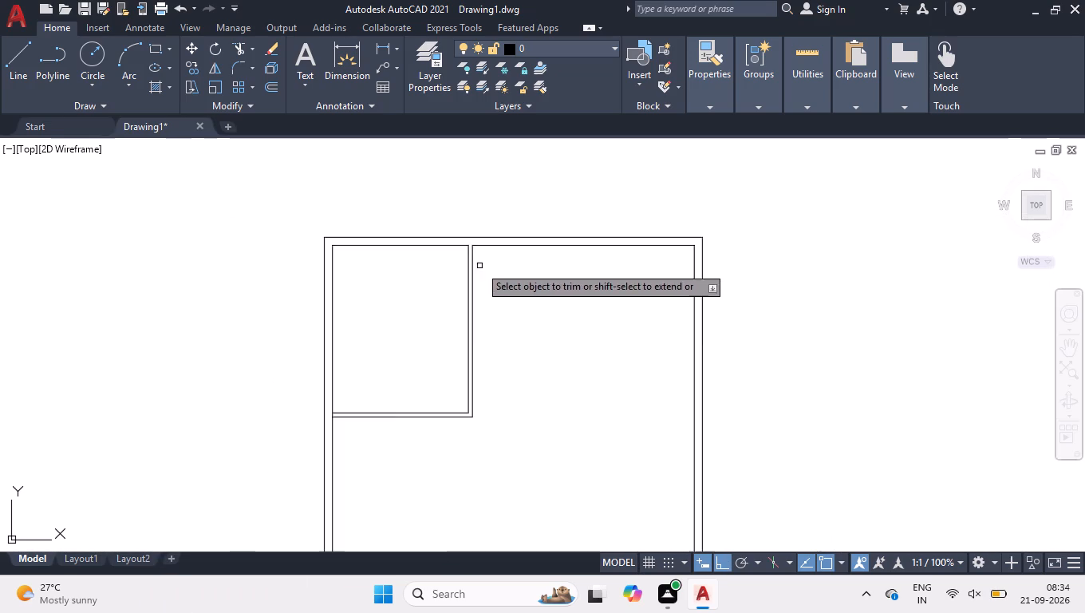
# Trim the inner left wall line between the two horizontal partition lines and finish the Trim command.
pyautogui.scroll(2, 363, 423)
pyautogui.scroll(2, 285, 410)
pyautogui.click(274, 397)
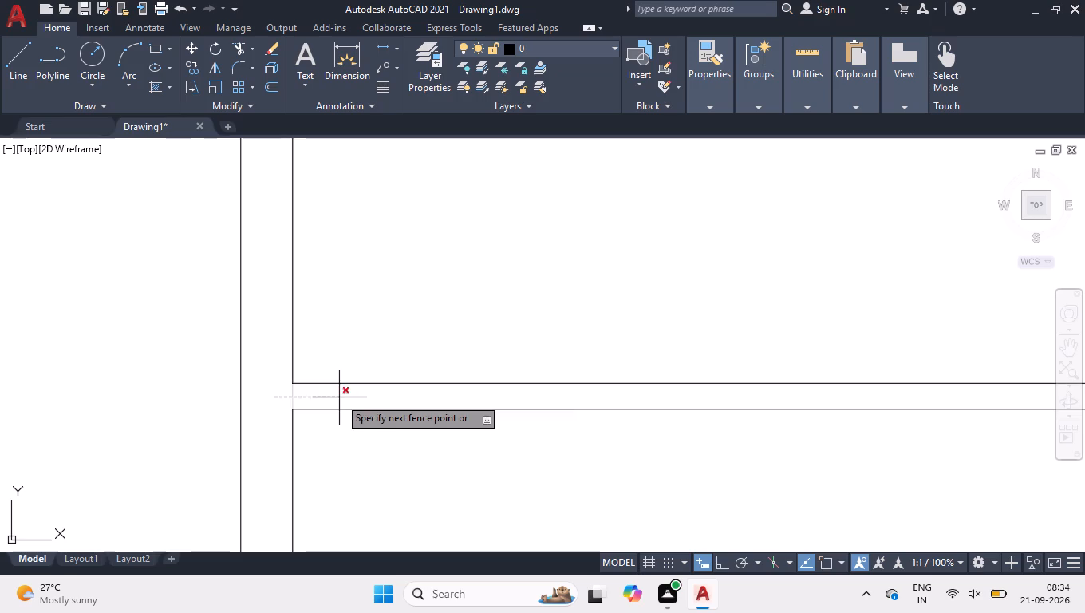
pyautogui.click(339, 397)
pyautogui.scroll(-2, 163, 321)
pyautogui.scroll(-2, 241, 424)
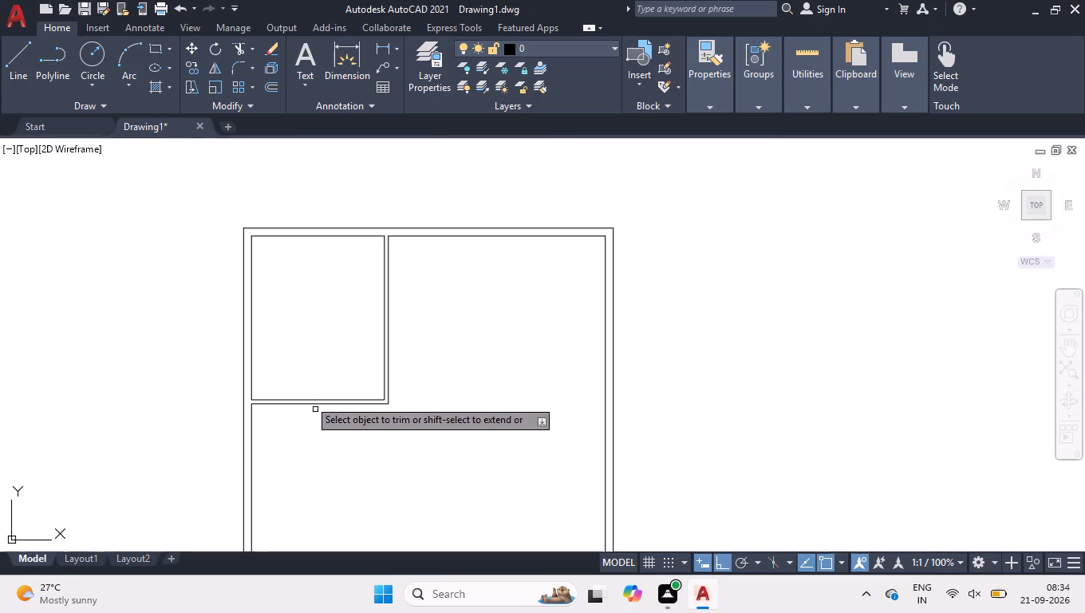
pyautogui.scroll(1, 293, 399)
pyautogui.scroll(-1, 310, 457)
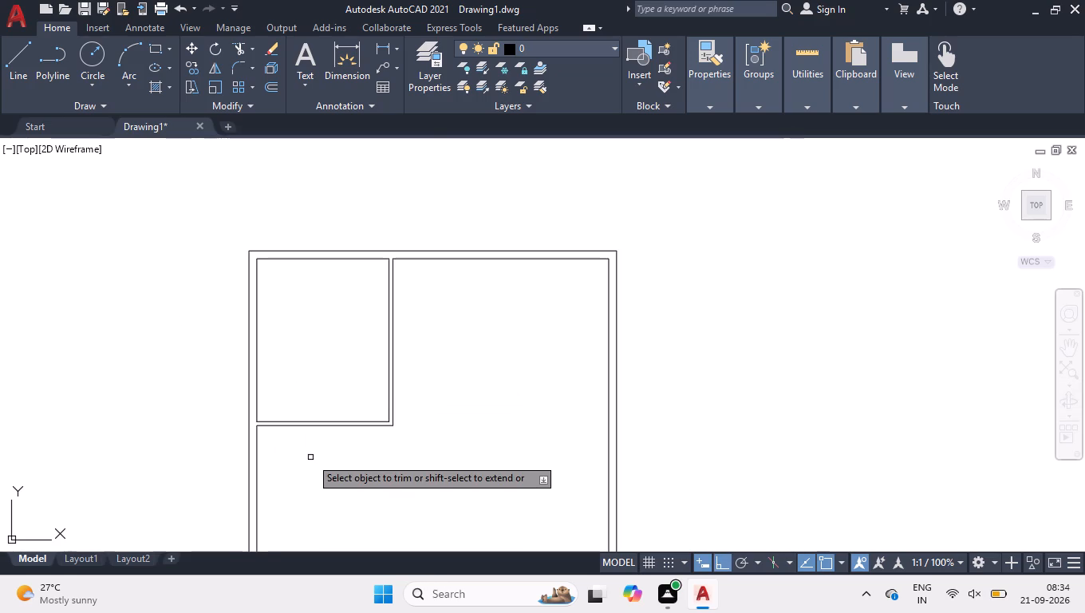
pyautogui.scroll(1, 310, 457)
pyautogui.press('Return')
# Draw a 4'6" by 10' room outline with lines from the partition's outer corner on the inner top wall, closing back at the partition.
pyautogui.press('l')
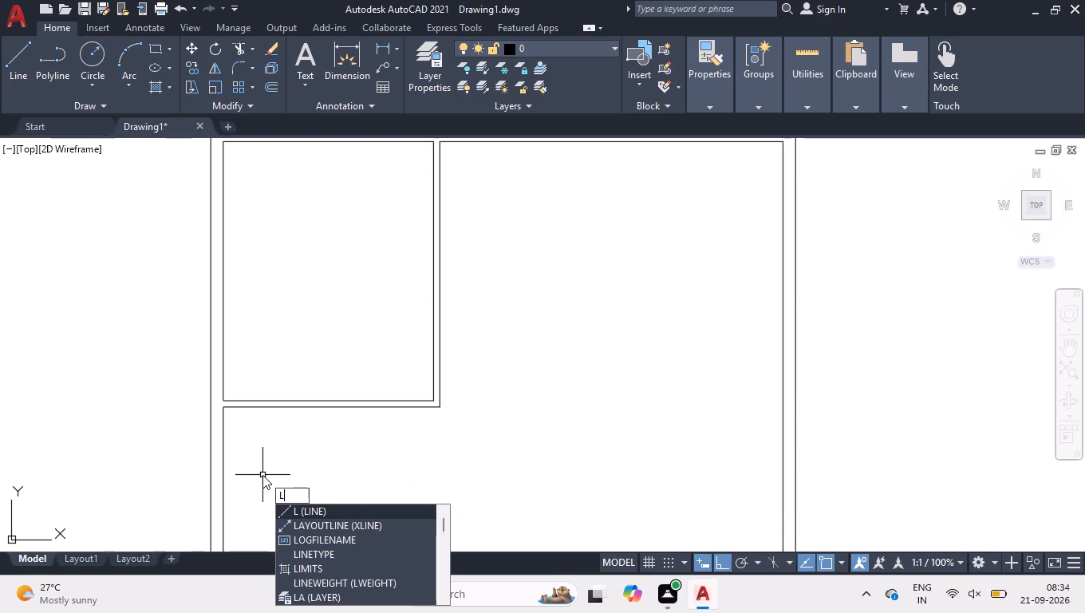
pyautogui.press('Return')
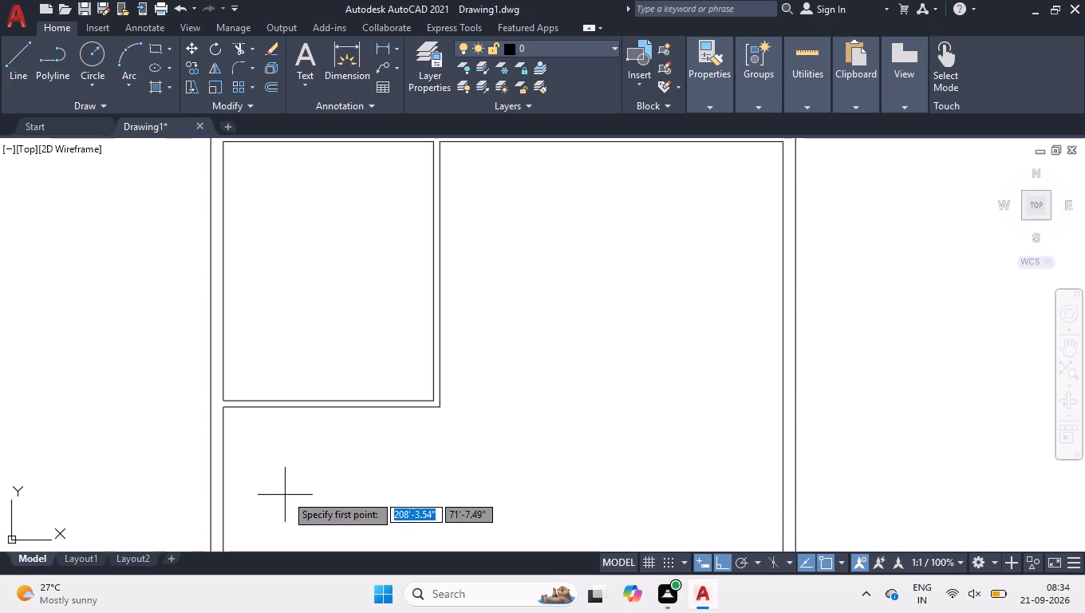
pyautogui.scroll(-1, 258, 436)
pyautogui.scroll(1, 352, 277)
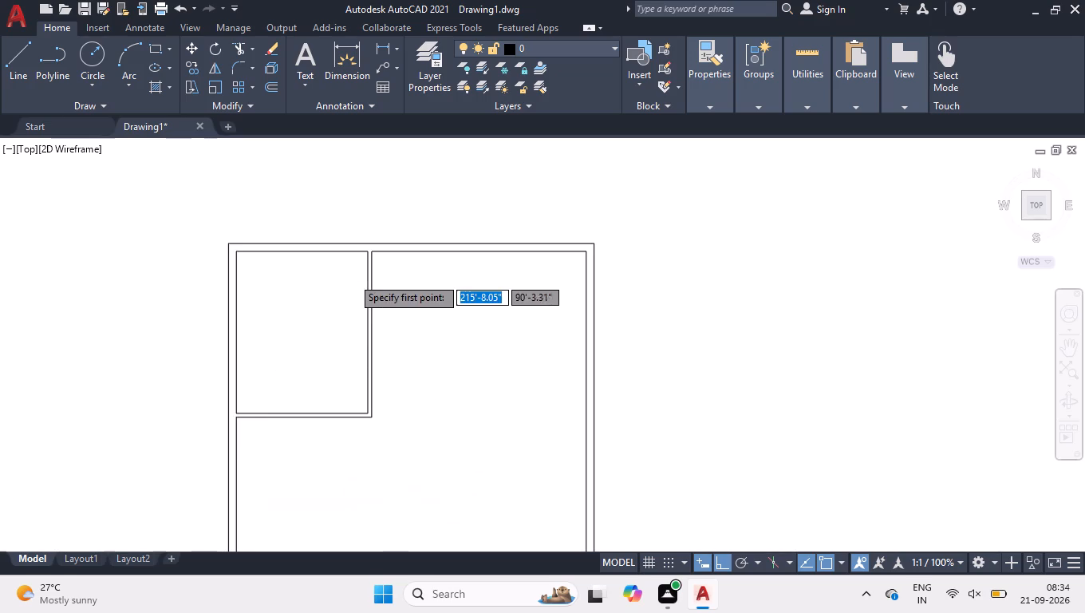
pyautogui.scroll(1, 352, 277)
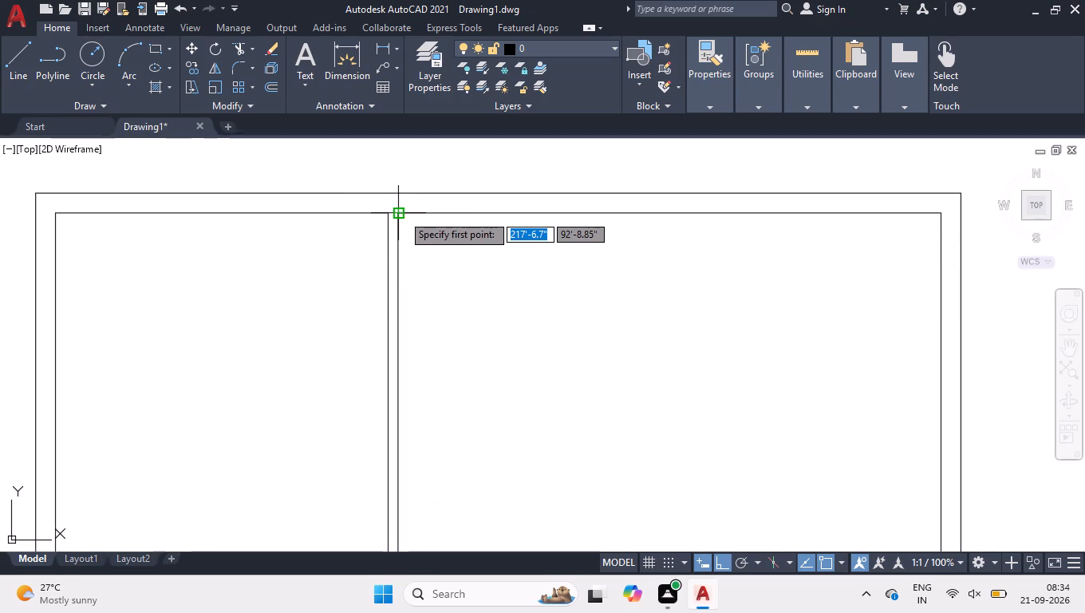
pyautogui.click(402, 214)
pyautogui.press('4')
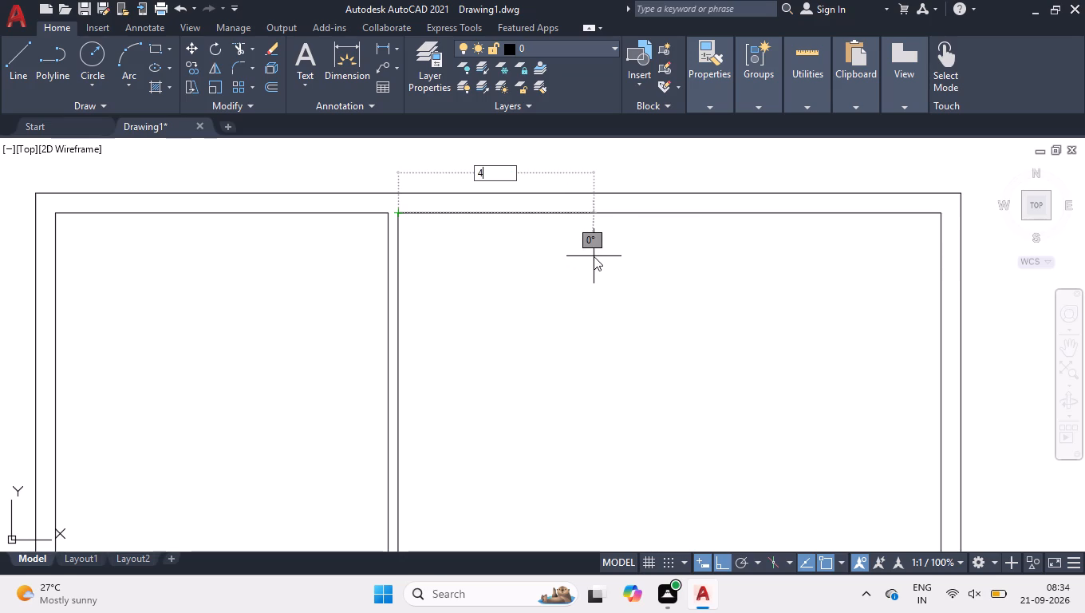
pyautogui.write("'6")
pyautogui.press('Return')
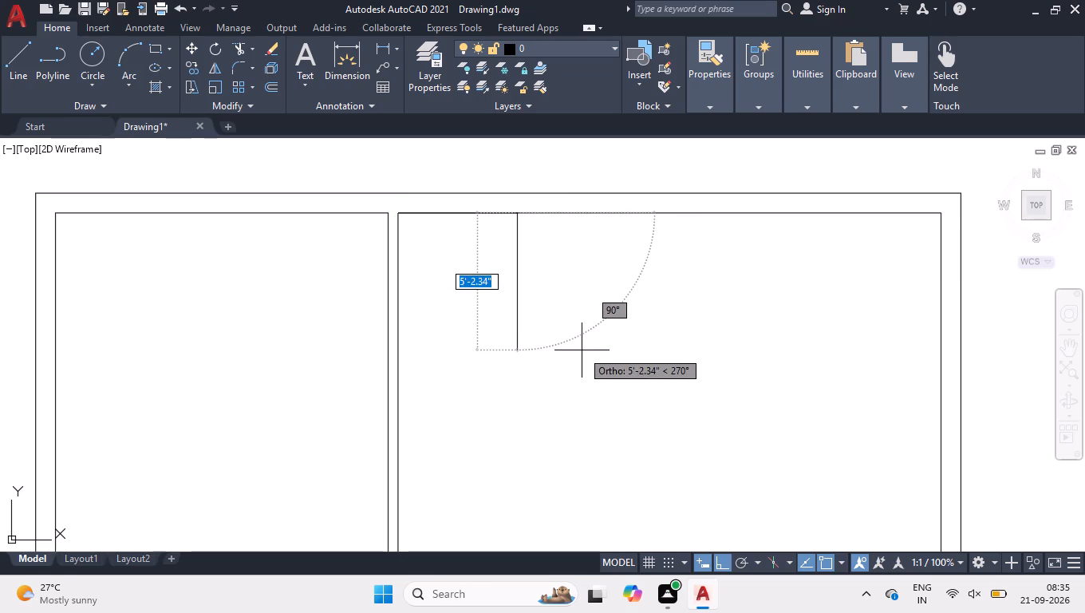
pyautogui.write("10'")
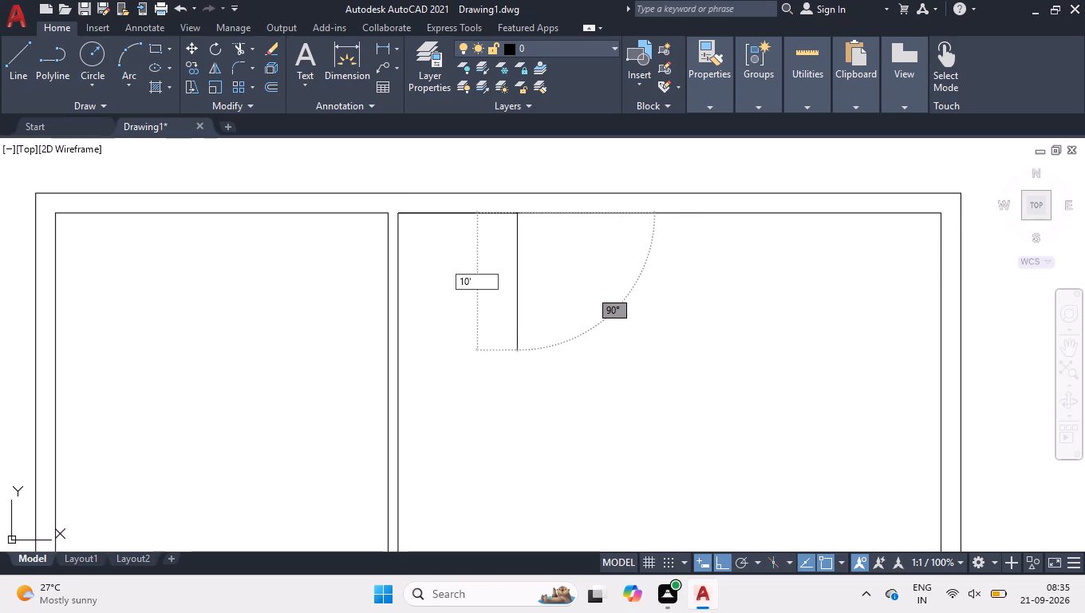
pyautogui.press('Return')
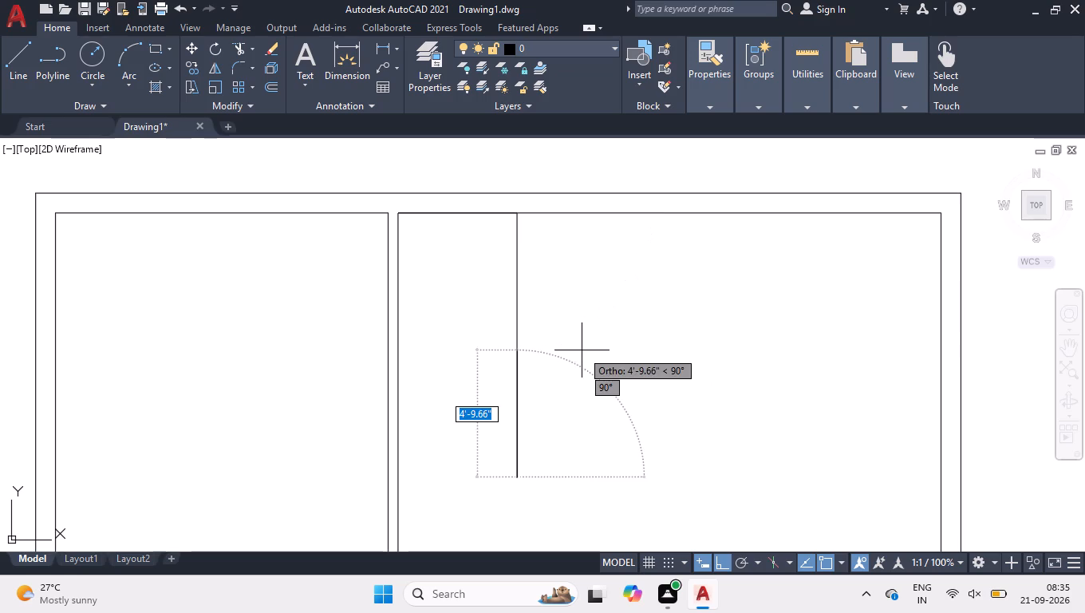
pyautogui.click(395, 477)
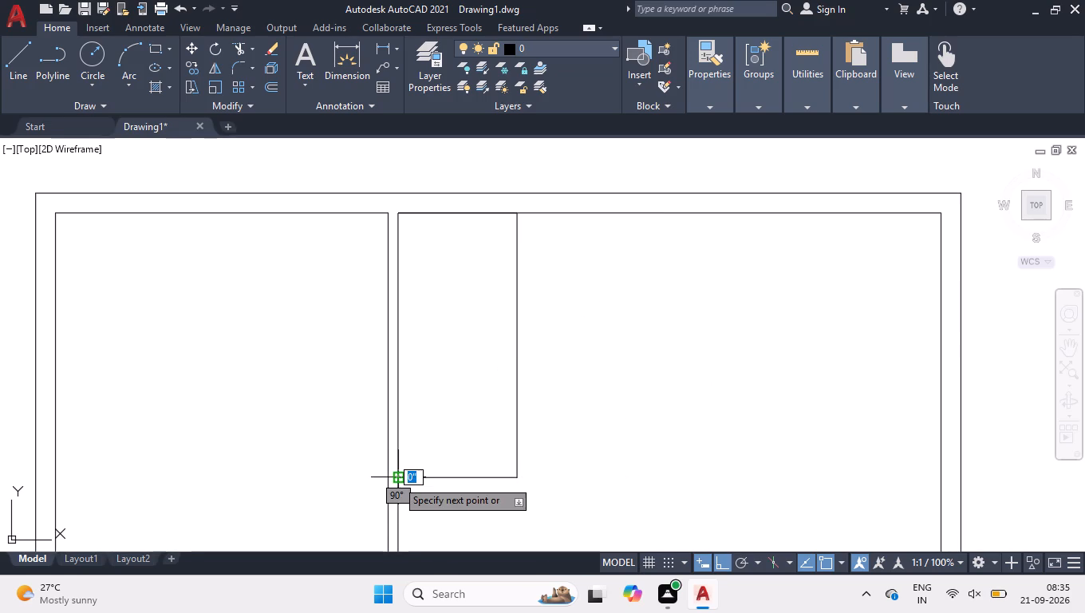
pyautogui.press('Return')
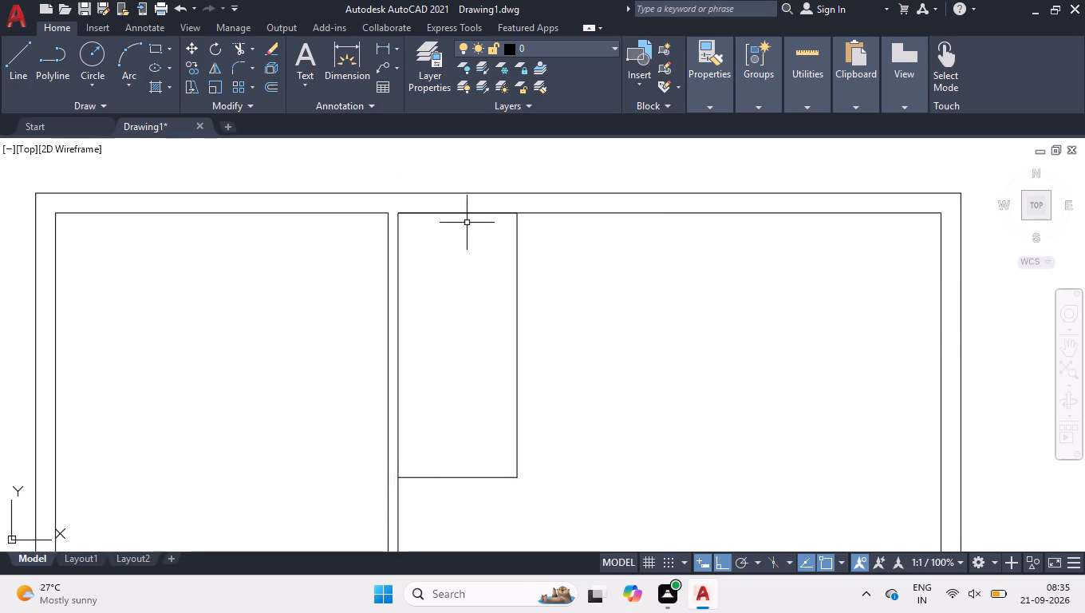
# Move the new room's top line straight down 10'4.5" by its midpoint, placing it below the room's bottom line.
pyautogui.click(463, 211)
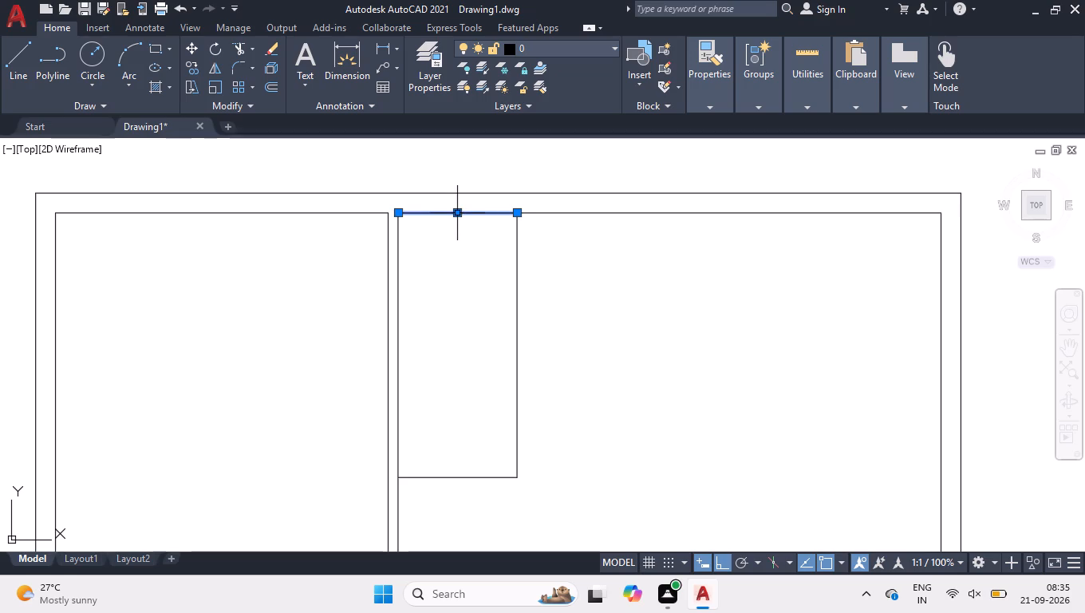
pyautogui.click(457, 214)
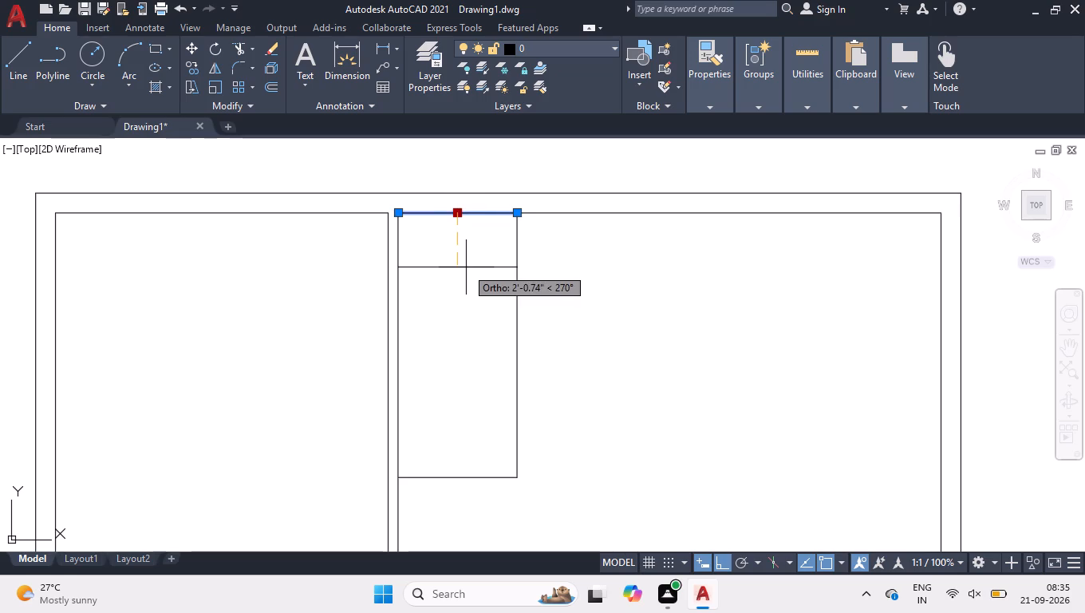
pyautogui.write("10'4.5")
pyautogui.press('Return')
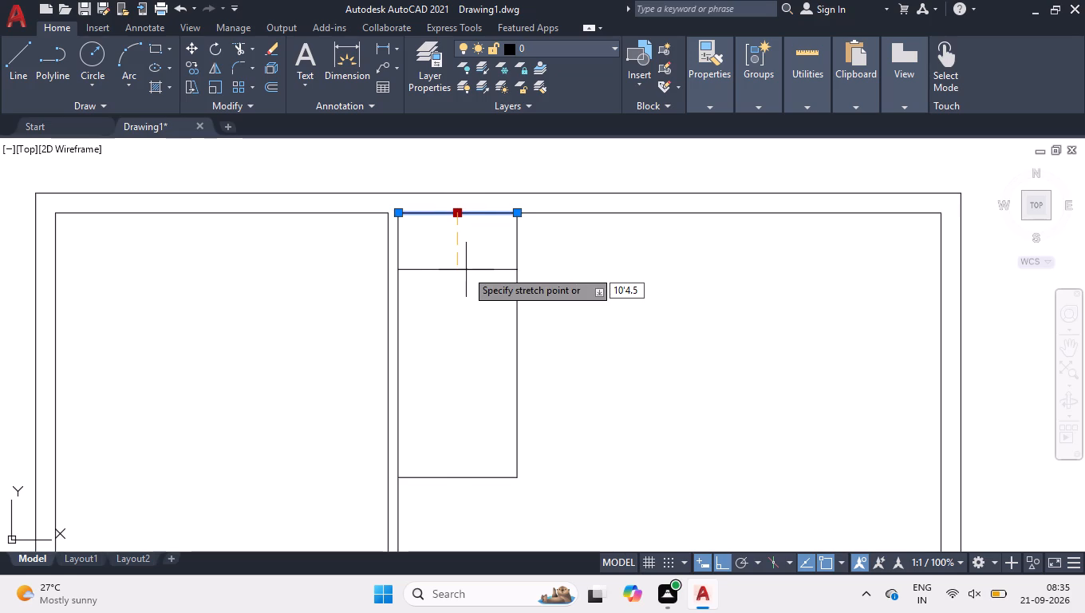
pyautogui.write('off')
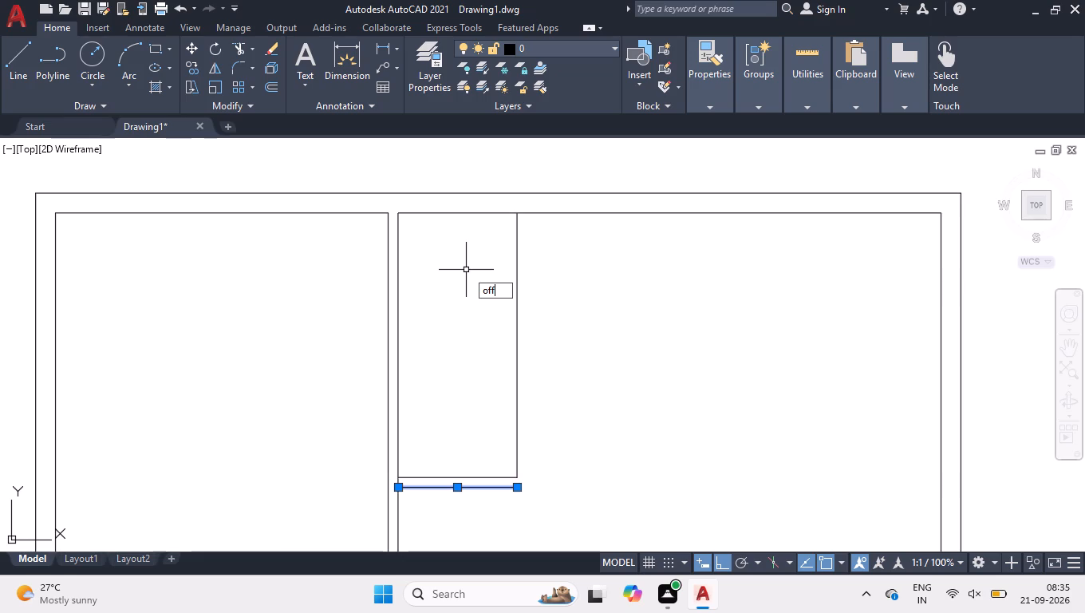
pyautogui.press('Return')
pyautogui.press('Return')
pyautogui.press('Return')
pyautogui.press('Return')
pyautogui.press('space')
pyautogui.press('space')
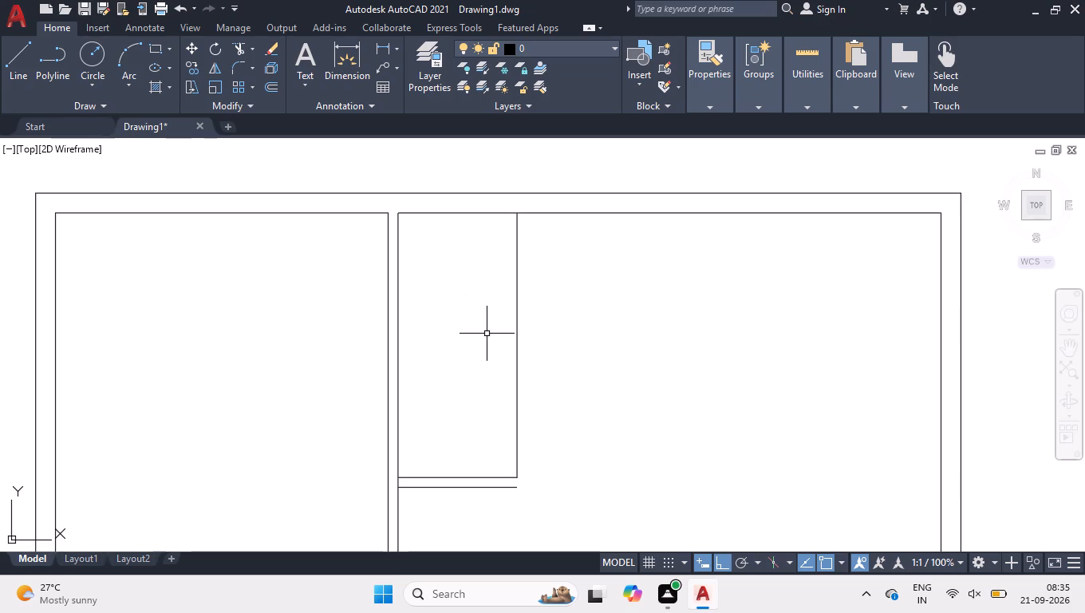
# Offset the narrow room's right vertical line 4.5" to the outside of the room.
pyautogui.write('off')
pyautogui.press('Return')
pyautogui.write('4.5')
pyautogui.press('Return')
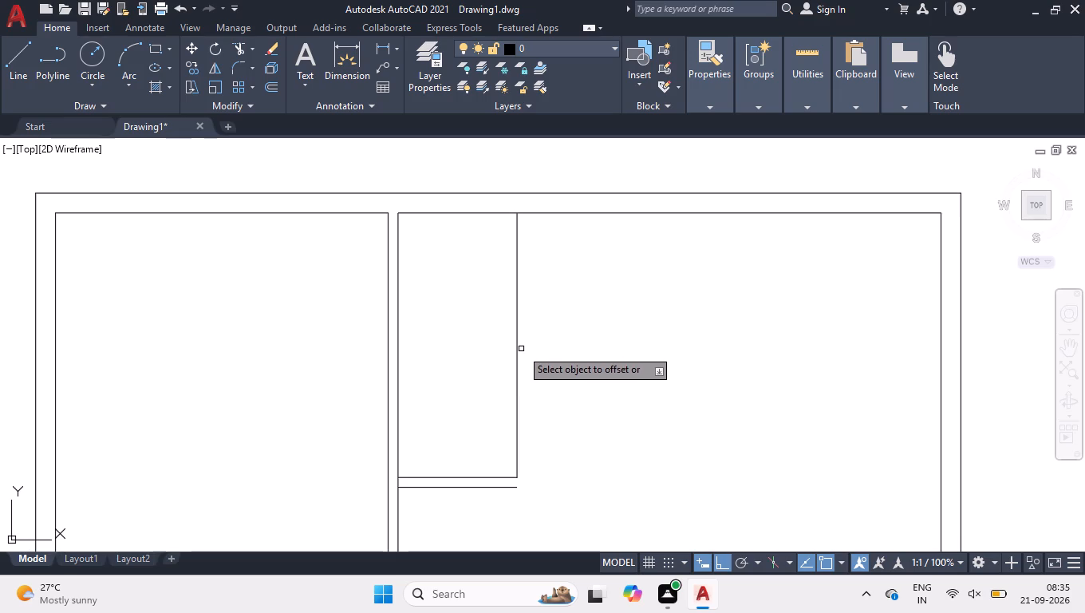
pyautogui.click(518, 350)
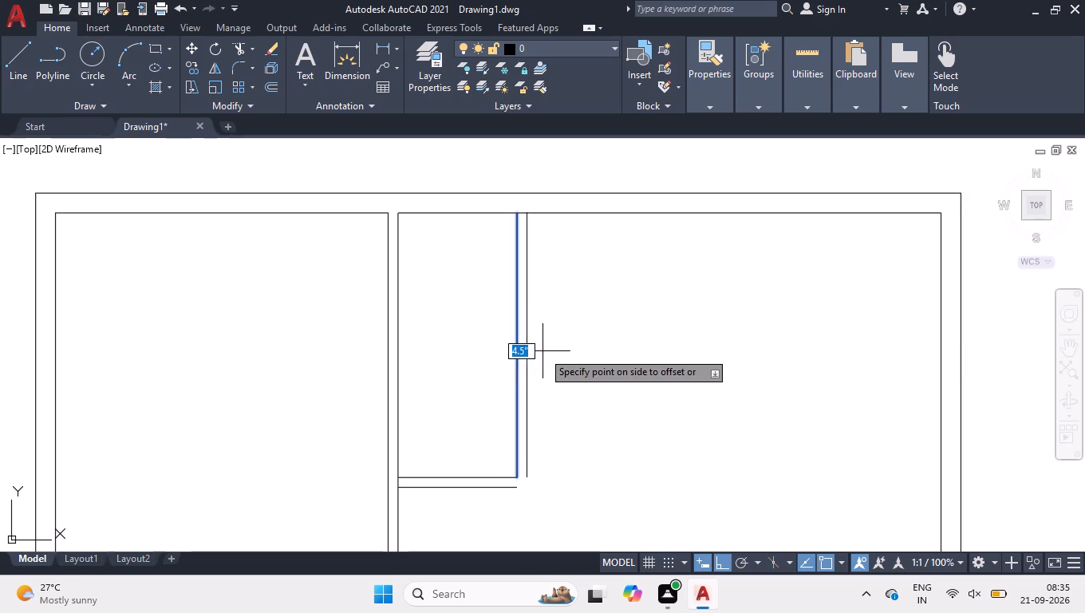
pyautogui.click(551, 354)
pyautogui.press('Return')
# Fillet the narrow room's two outer partition lines so they meet at its lower-right corner.
pyautogui.press('f')
pyautogui.press('Return')
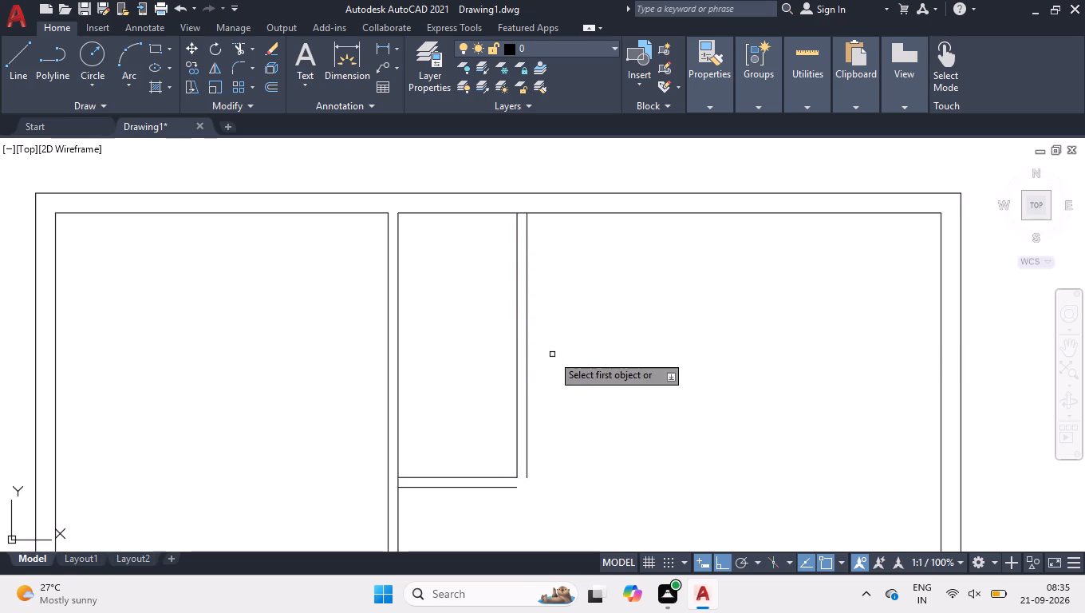
pyautogui.click(517, 485)
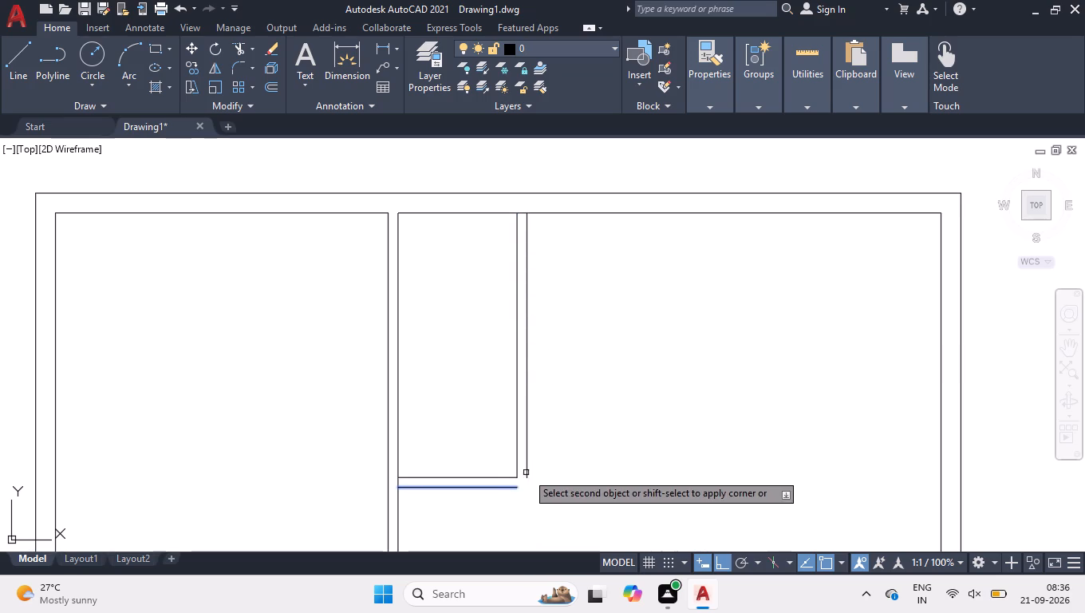
pyautogui.click(529, 470)
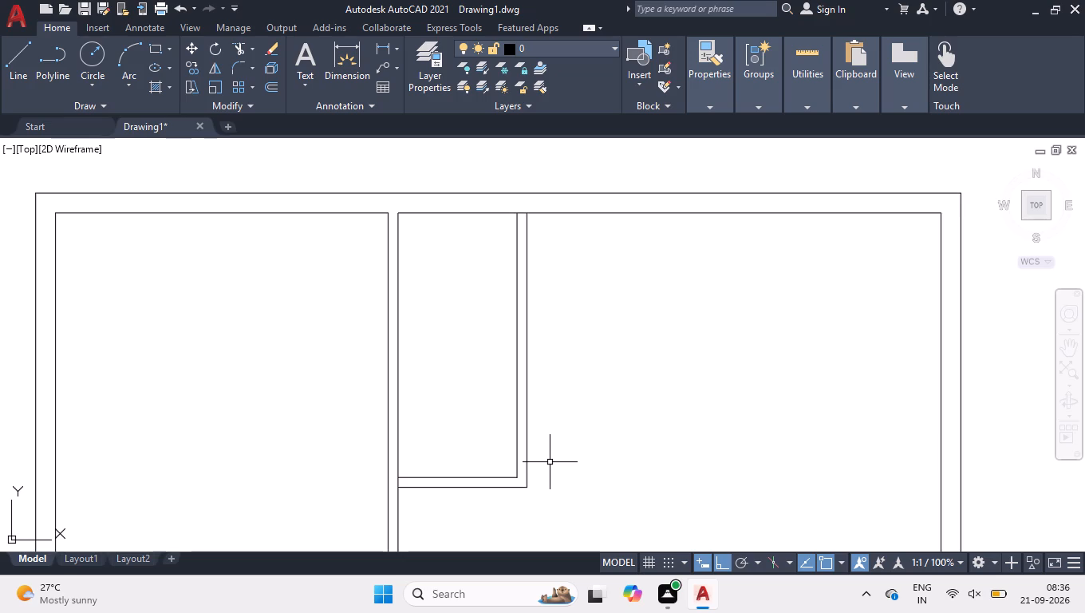
# Trim the inner top wall line between the narrow room's two right-hand vertical partition lines.
pyautogui.write('tr')
pyautogui.press('Return')
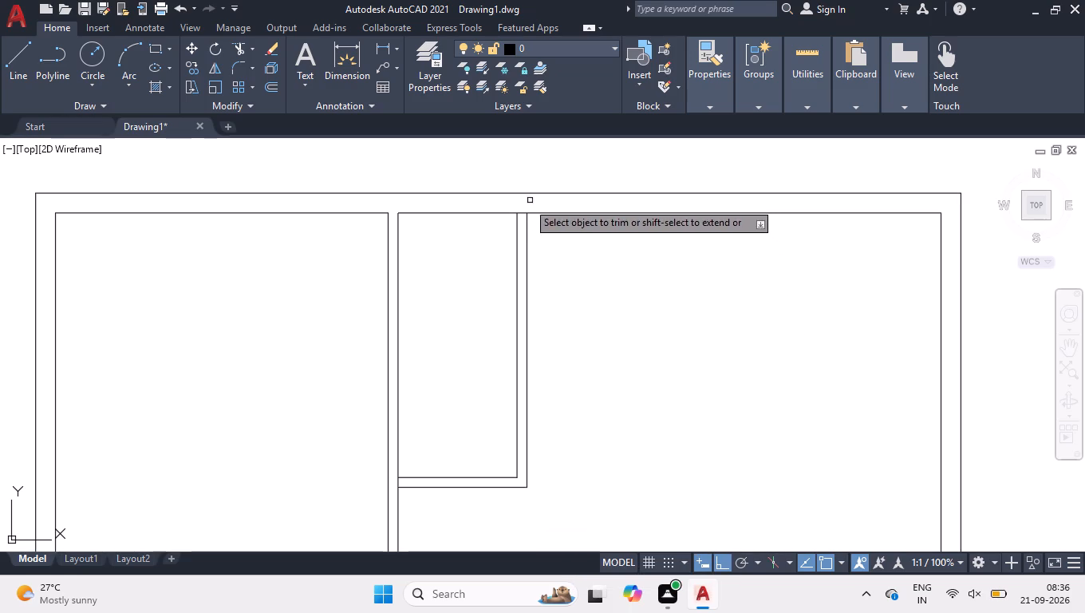
pyautogui.scroll(4, 515, 210)
pyautogui.click(514, 182)
pyautogui.click(494, 228)
# Trim the shared vertical partition line between the narrow room's two bottom lines and finish the Trim command.
pyautogui.scroll(-2, 480, 164)
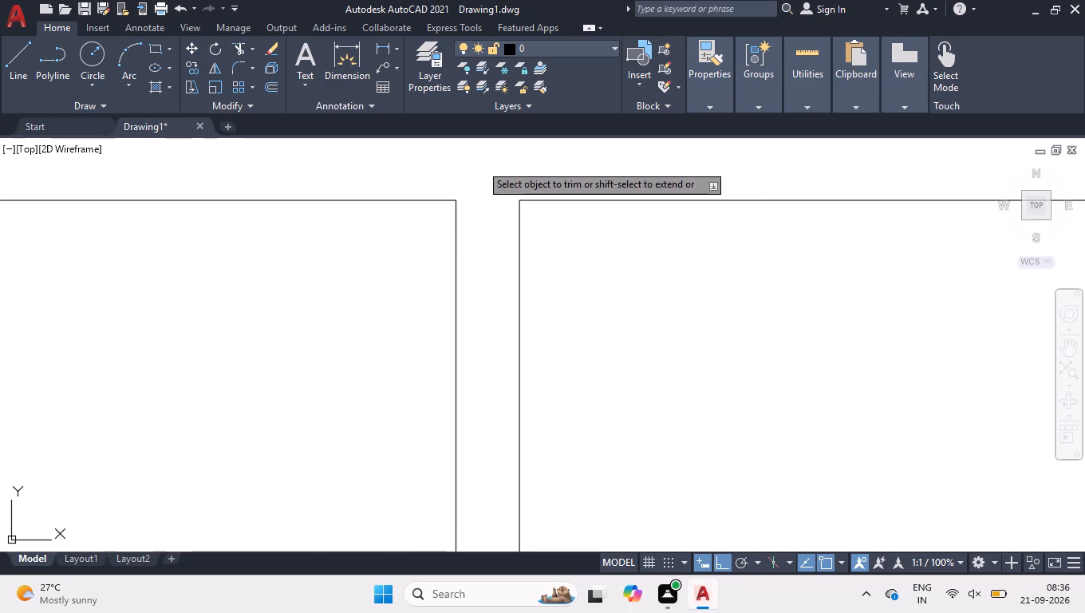
pyautogui.scroll(-1, 480, 164)
pyautogui.scroll(-2, 538, 246)
pyautogui.scroll(2, 502, 386)
pyautogui.scroll(3, 397, 381)
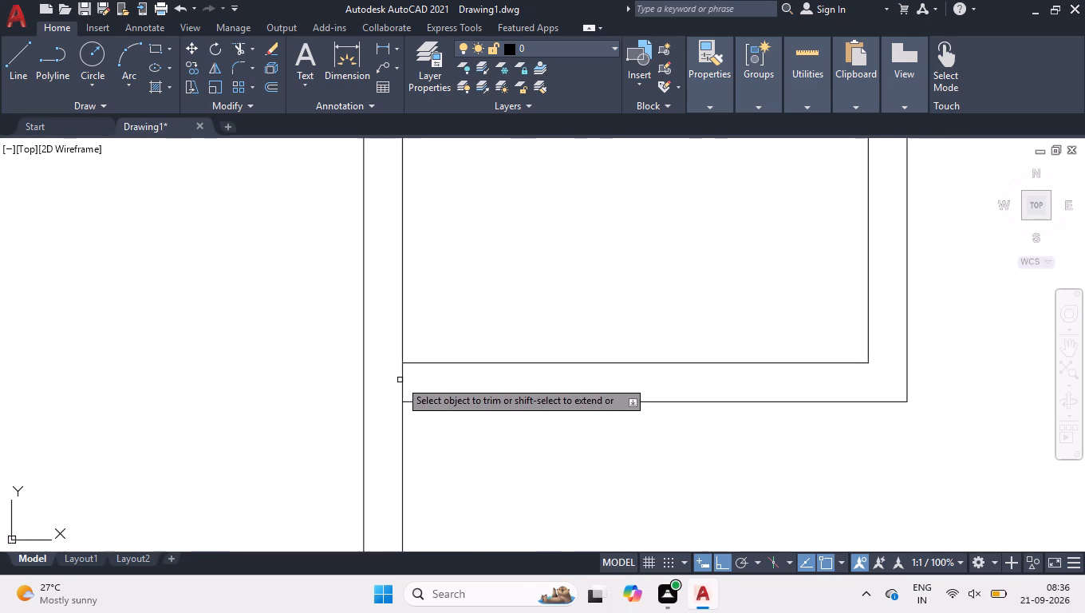
pyautogui.click(395, 382)
pyautogui.click(434, 379)
pyautogui.press('space')
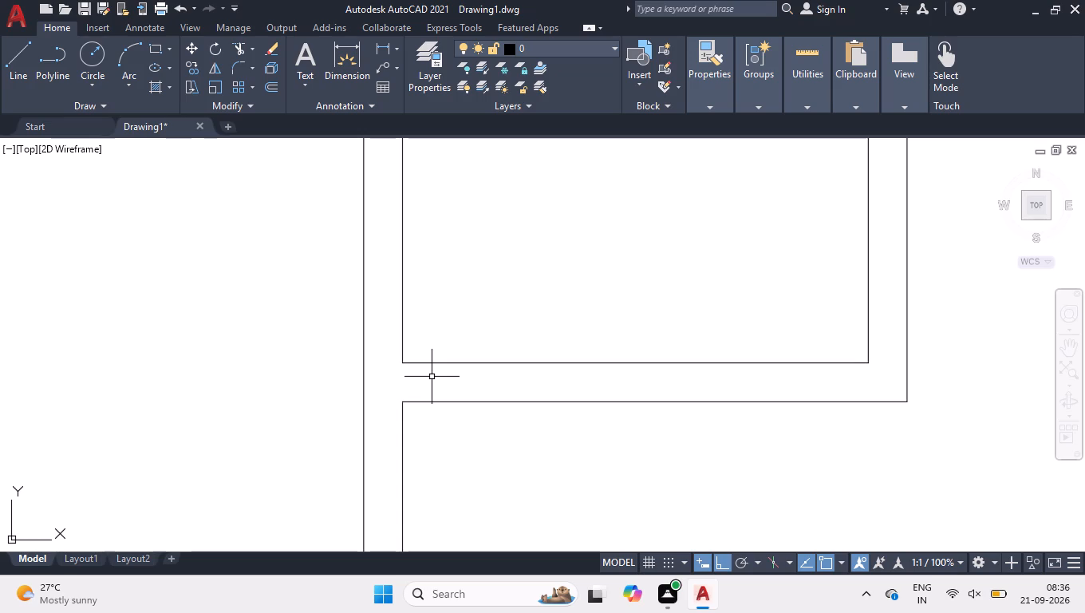
# Offset the narrow room's outer right partition line 4'6" to the right.
pyautogui.scroll(-1, 321, 372)
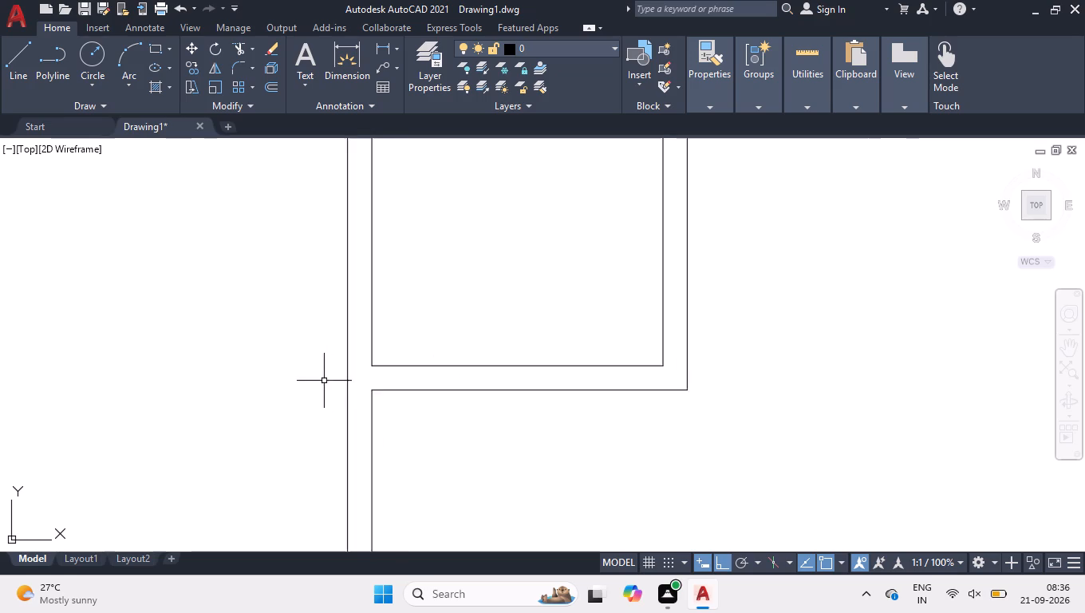
pyautogui.scroll(-2, 394, 378)
pyautogui.scroll(-2, 465, 387)
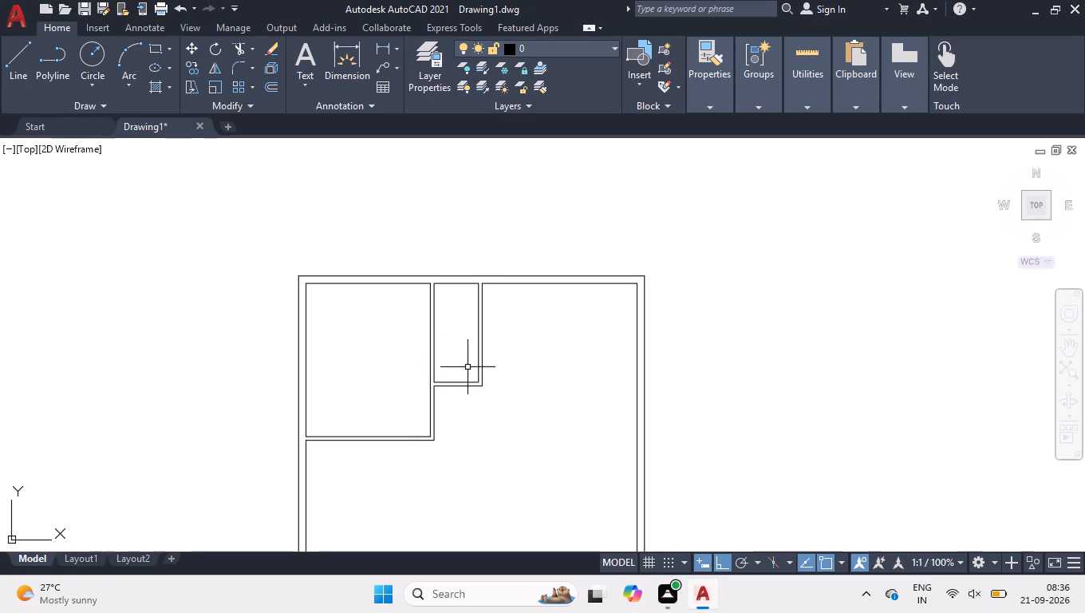
pyautogui.scroll(1, 484, 373)
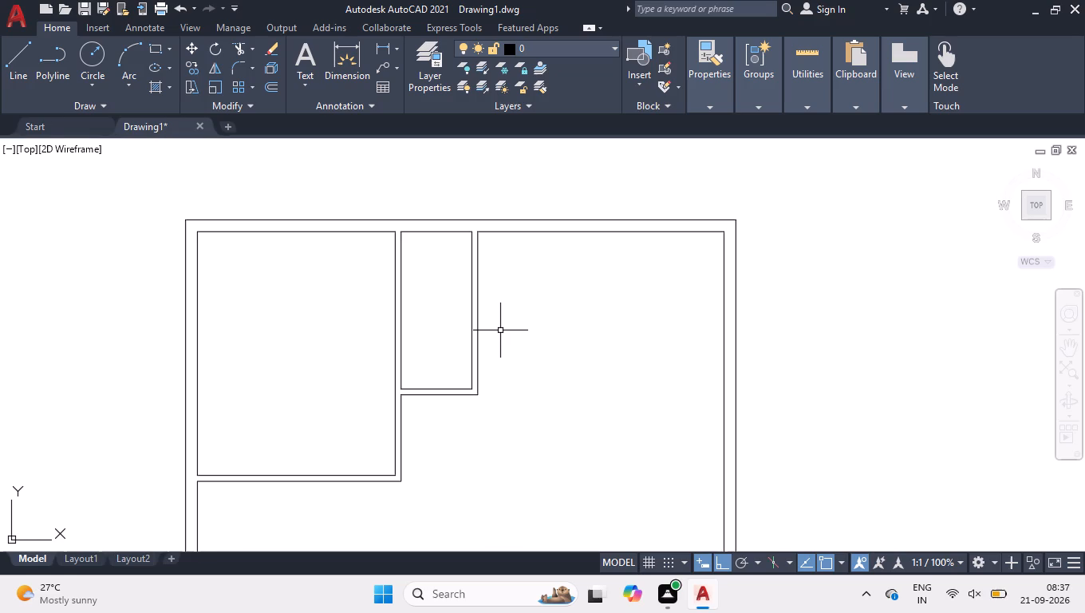
pyautogui.write('off')
pyautogui.press('Return')
pyautogui.write("4'6")
pyautogui.press('Return')
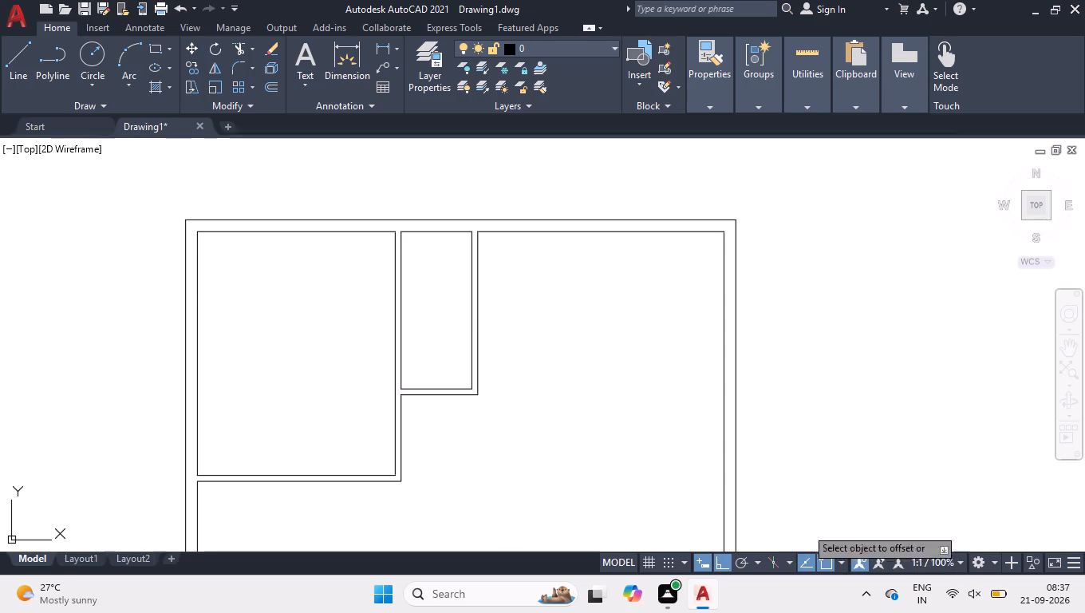
pyautogui.click(479, 321)
pyautogui.click(577, 326)
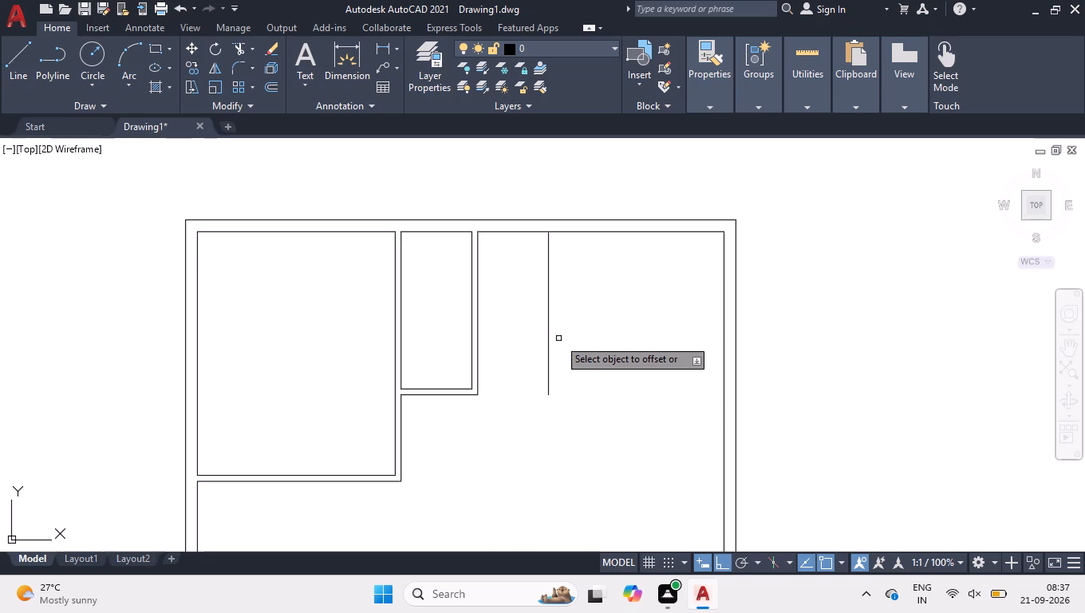
# Offset the new vertical line 4.5" to the right to form the partition's thickness.
pyautogui.click(550, 338)
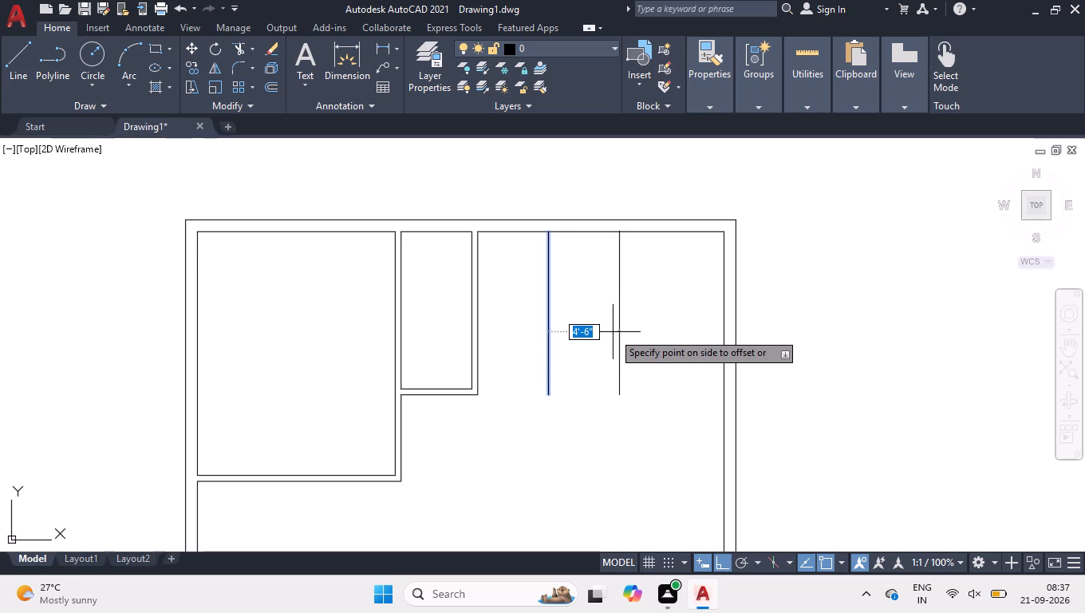
pyautogui.write('4.5')
pyautogui.press('Return')
pyautogui.press('Return')
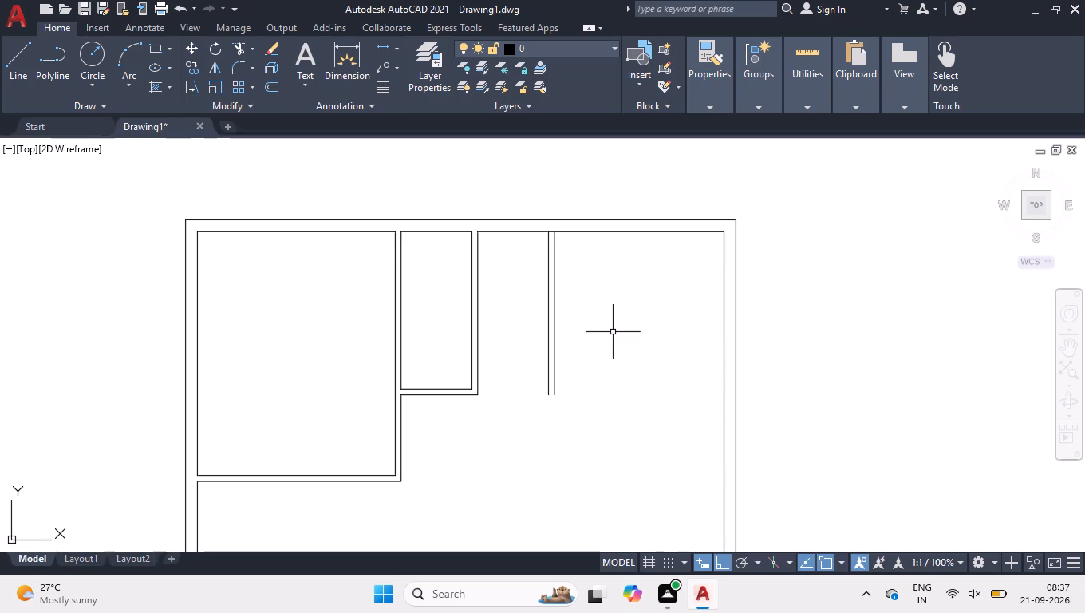
# Trim the inner top wall line between the new right-hand partition's two vertical lines and finish the Trim command.
pyautogui.write('tr')
pyautogui.press('Return')
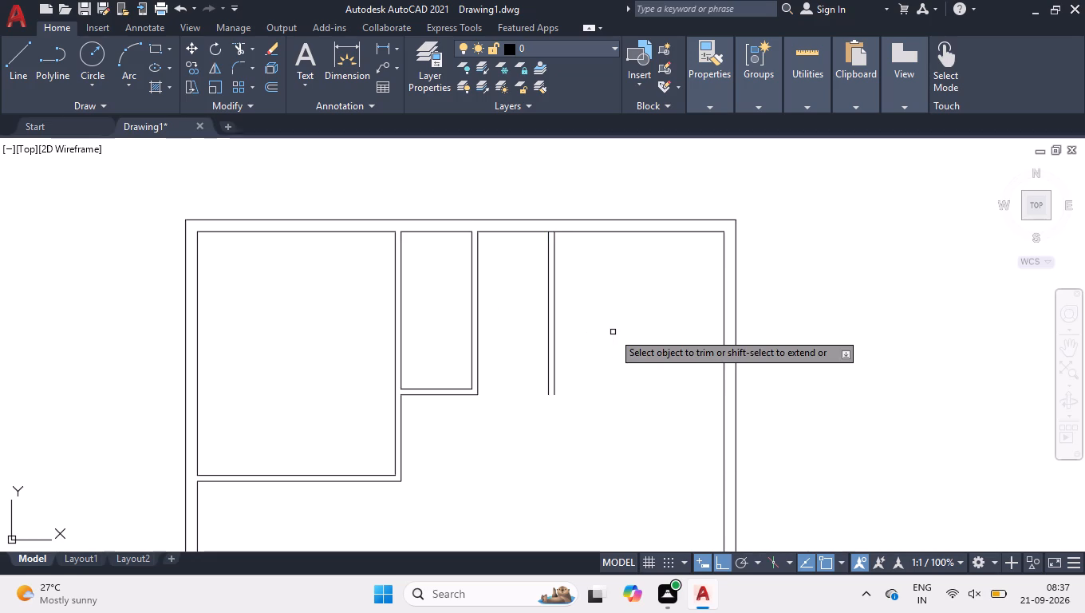
pyautogui.scroll(3, 512, 241)
pyautogui.scroll(1, 637, 197)
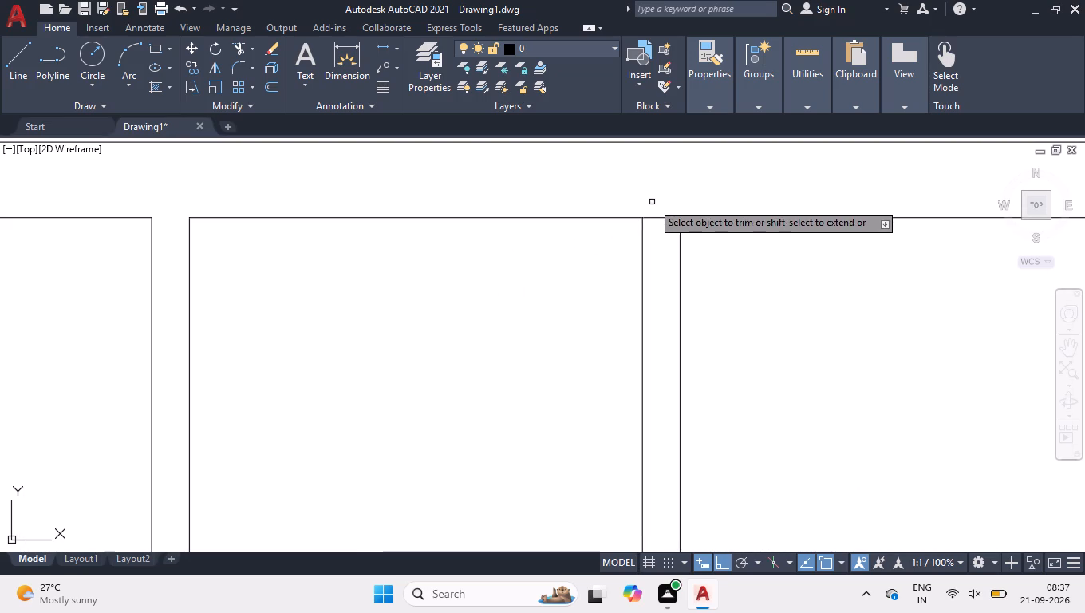
pyautogui.click(653, 201)
pyautogui.click(661, 227)
pyautogui.scroll(-2, 620, 186)
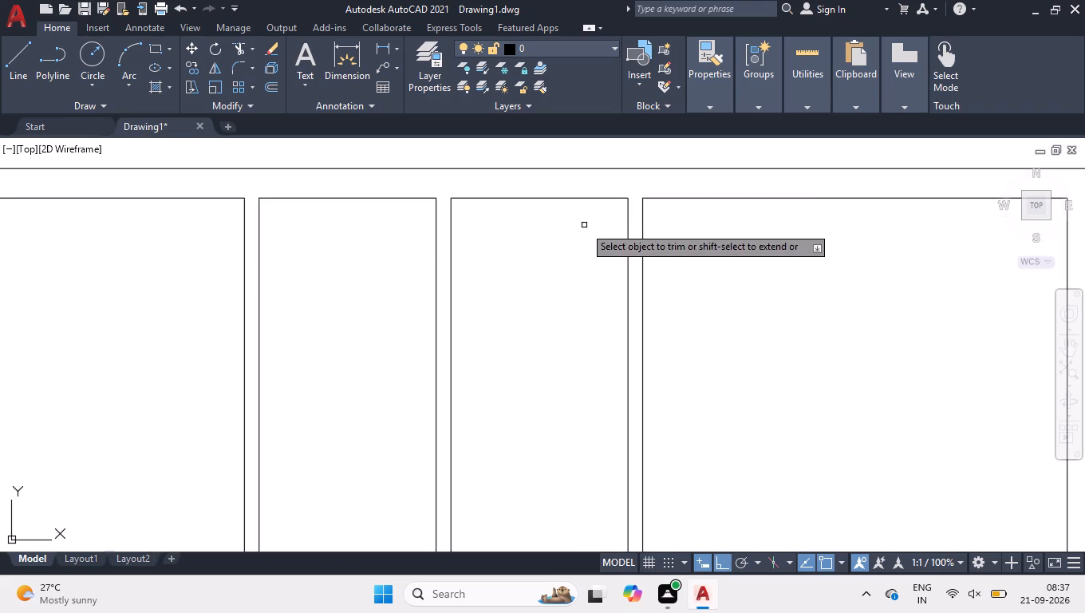
pyautogui.scroll(-1, 584, 228)
pyautogui.press('Return')
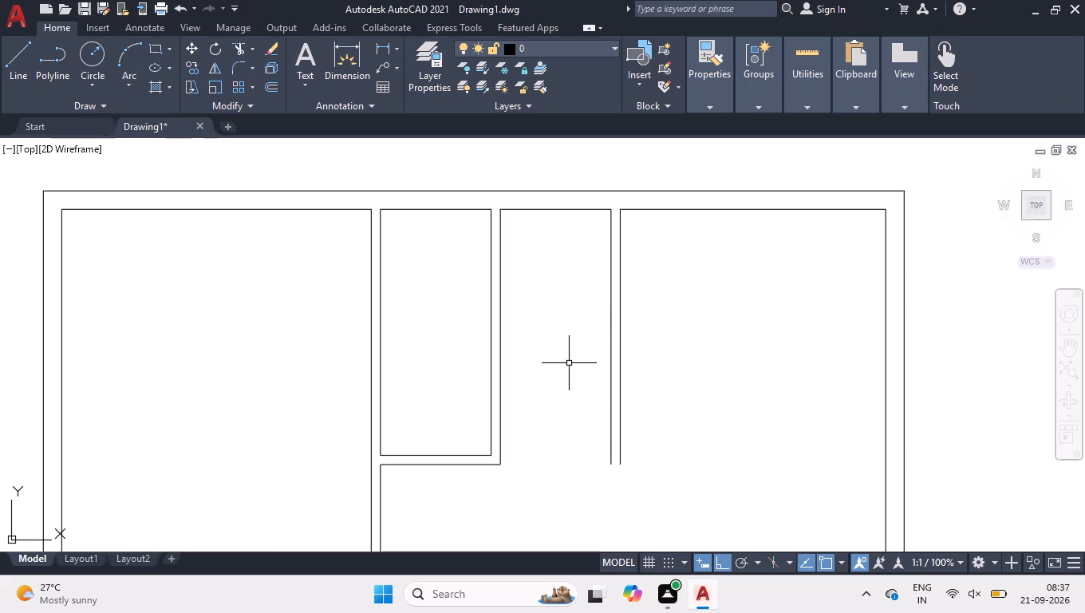
# Offset the inner top wall line of the second narrow room 10' downward.
pyautogui.write('off')
pyautogui.press('Return')
pyautogui.write("10'")
pyautogui.press('Return')
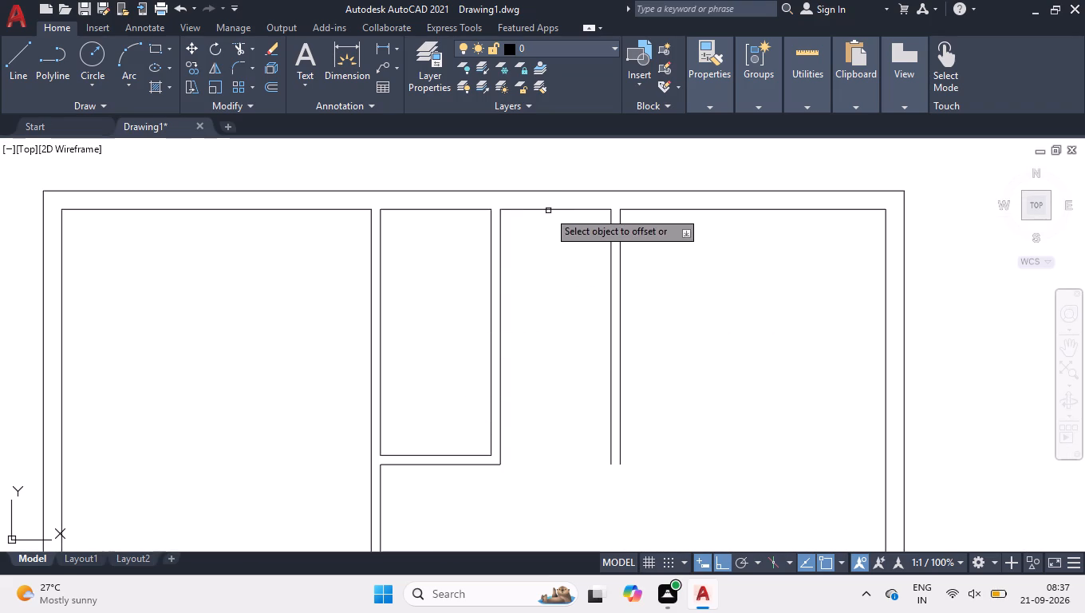
pyautogui.click(548, 211)
pyautogui.click(586, 333)
# Offset the second narrow room's new bottom line 4.5" downward to form the partition's thickness, and finish the Offset command.
pyautogui.scroll(1, 566, 466)
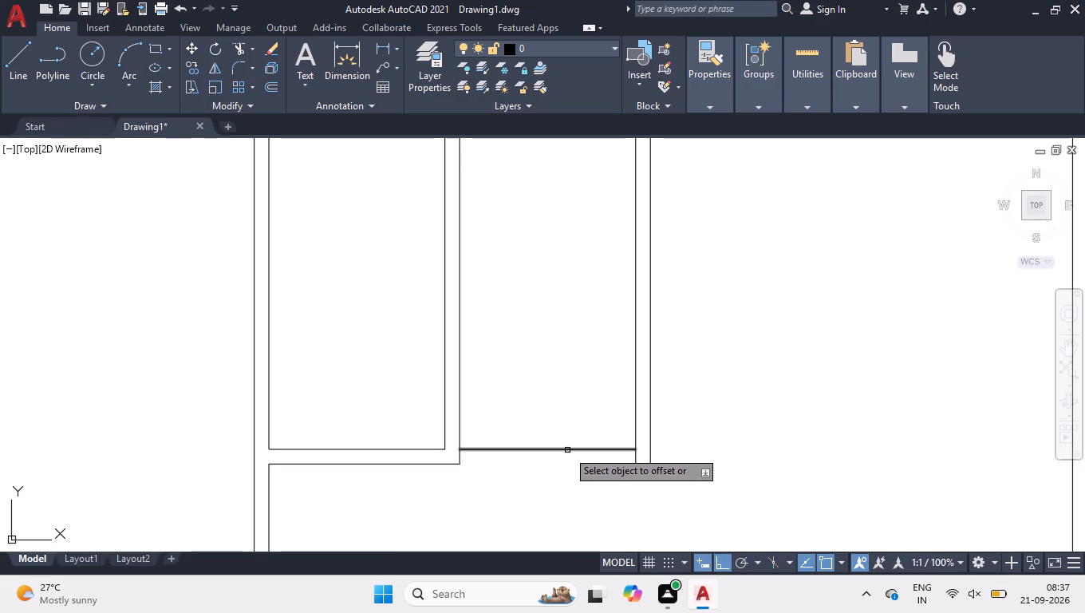
pyautogui.click(567, 450)
pyautogui.write('4.5')
pyautogui.press('Return')
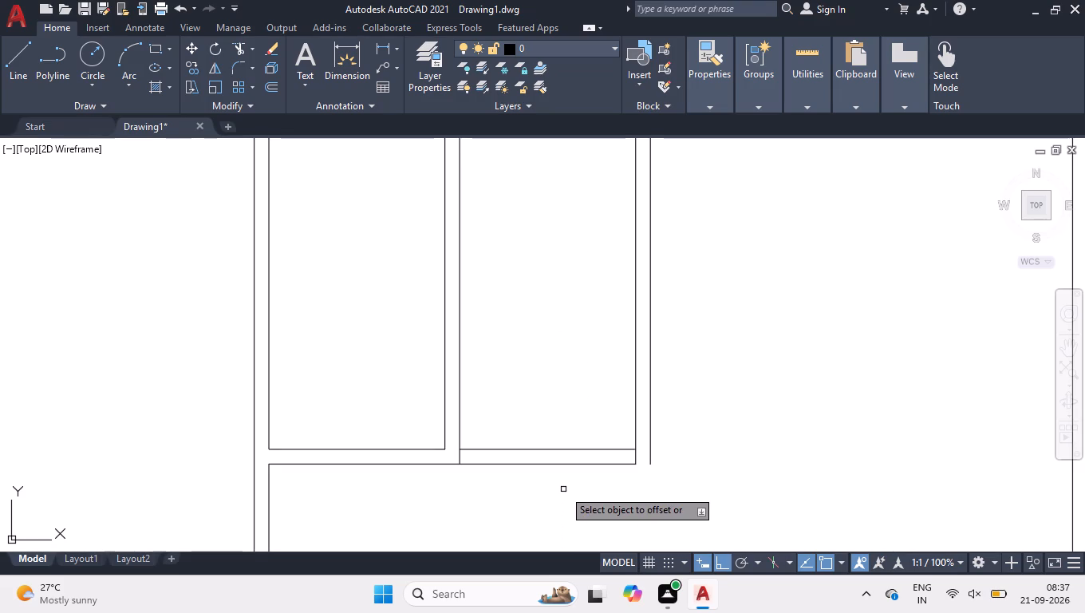
pyautogui.press('space')
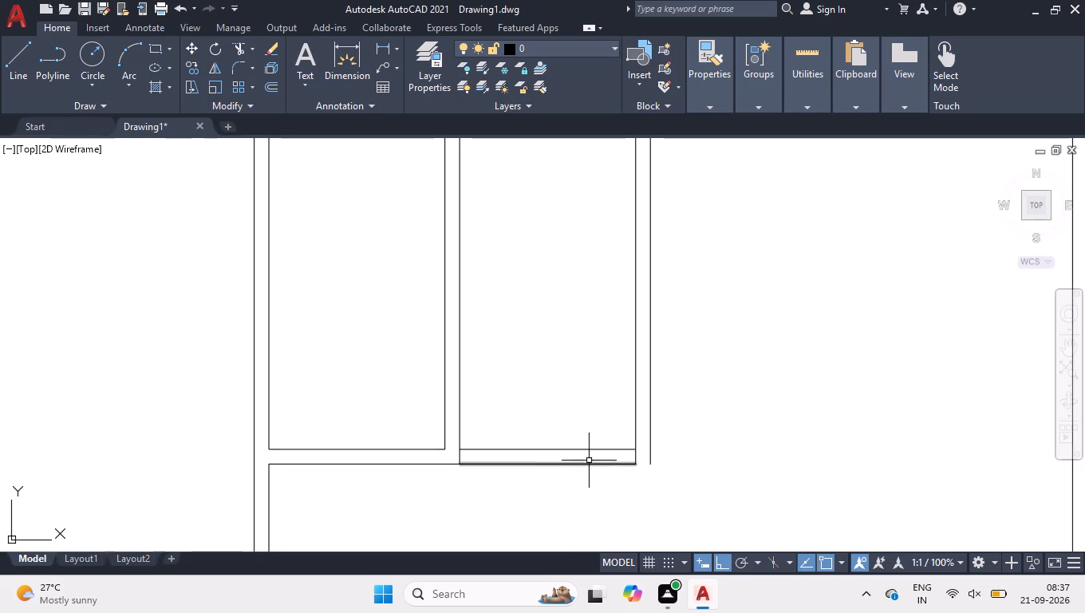
# Stretch the right end of the second narrow room's lower bottom line to the outer right partition line's end, and clear the selection.
pyautogui.click(589, 459)
pyautogui.click(578, 481)
pyautogui.scroll(1, 635, 469)
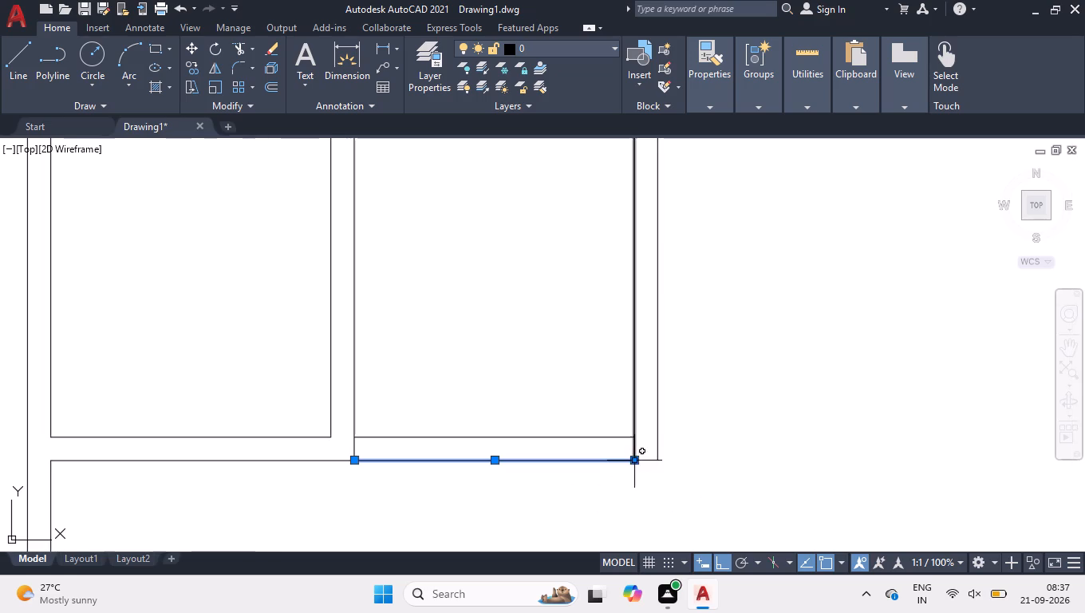
pyautogui.click(636, 457)
pyautogui.click(659, 456)
pyautogui.rightClick(550, 368)
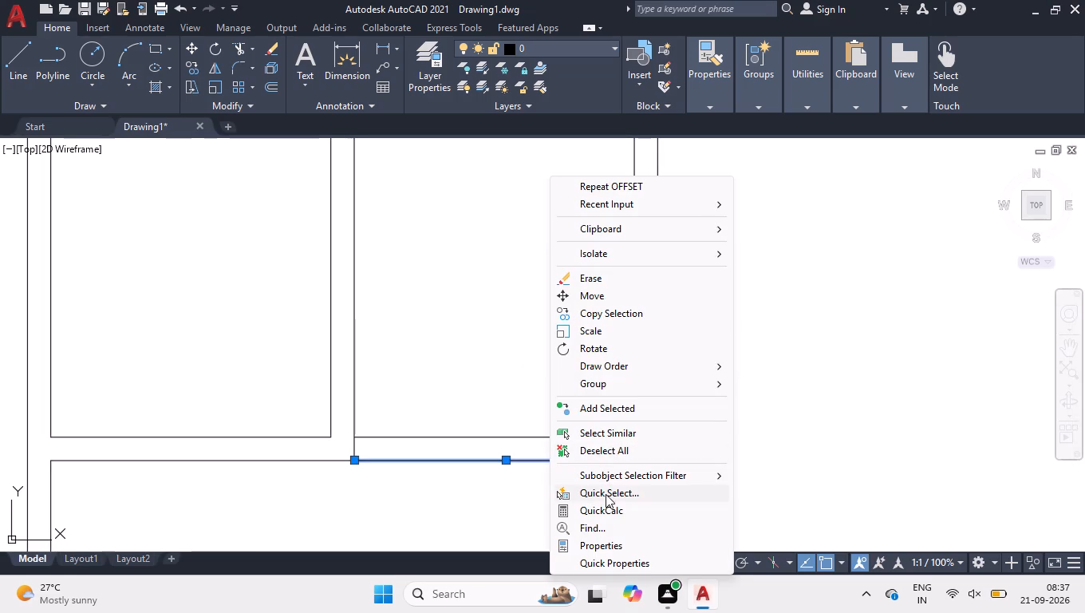
pyautogui.click(597, 449)
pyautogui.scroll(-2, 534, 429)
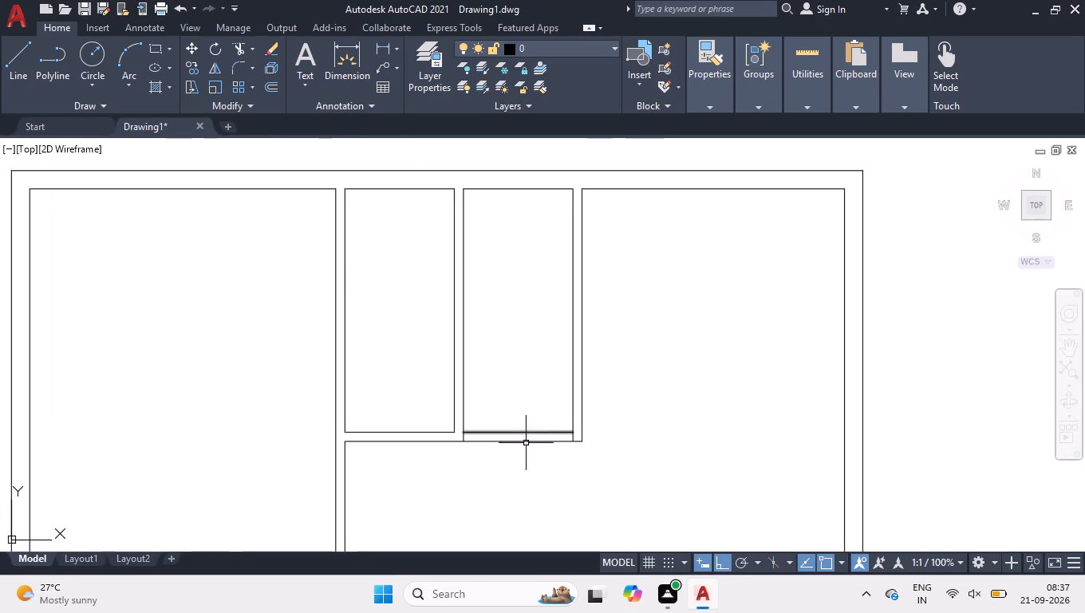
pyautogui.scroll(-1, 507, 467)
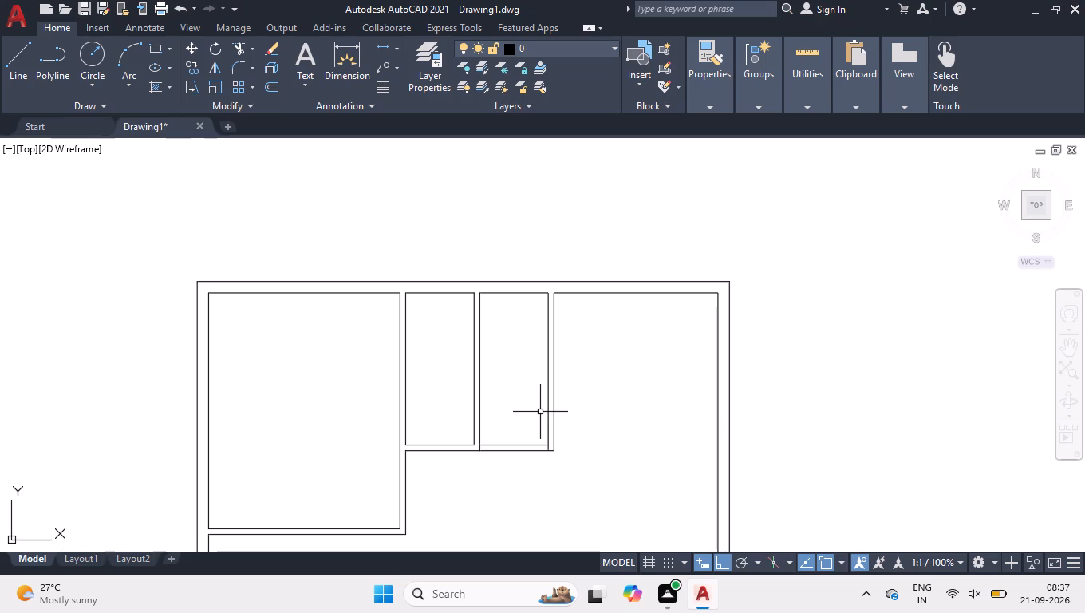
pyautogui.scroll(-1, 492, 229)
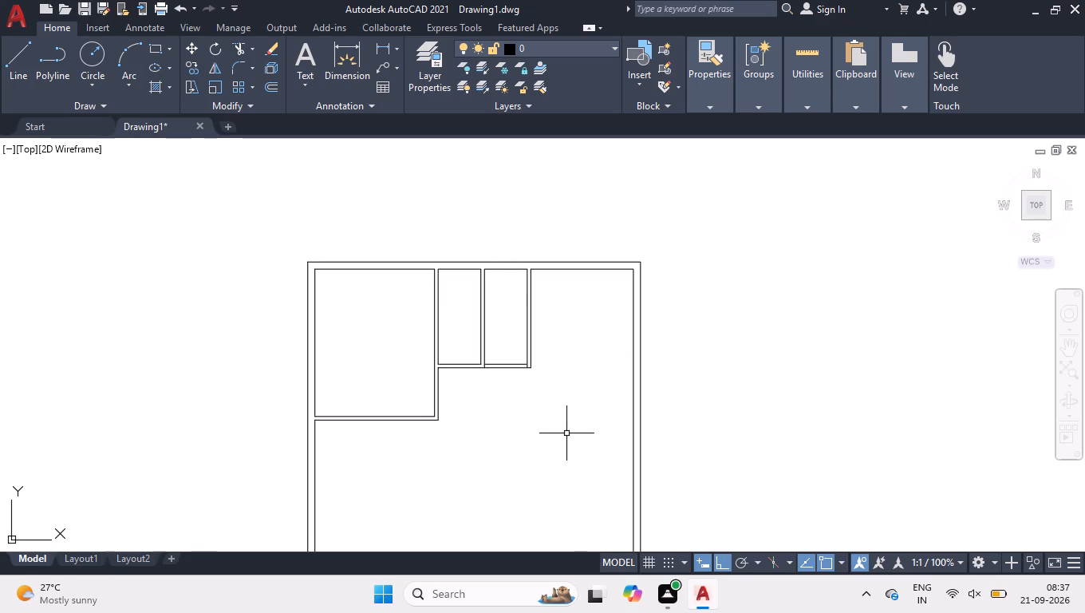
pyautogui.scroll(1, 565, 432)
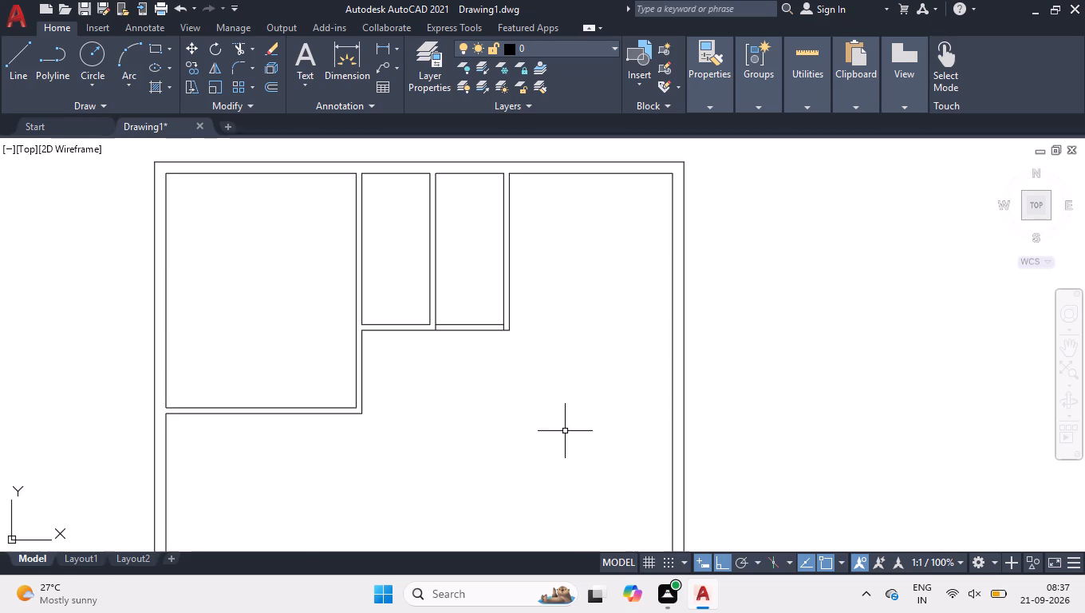
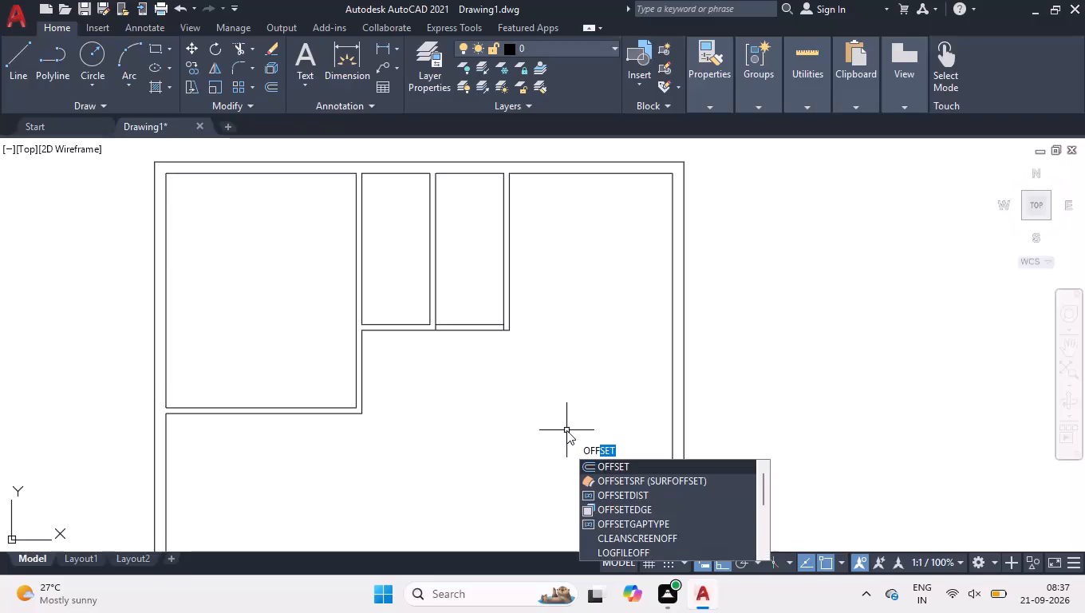
# Offset the inner top wall line of the right-hand room 15'6" downward.
pyautogui.press('Return')
pyautogui.write("15'6")
pyautogui.press('Return')
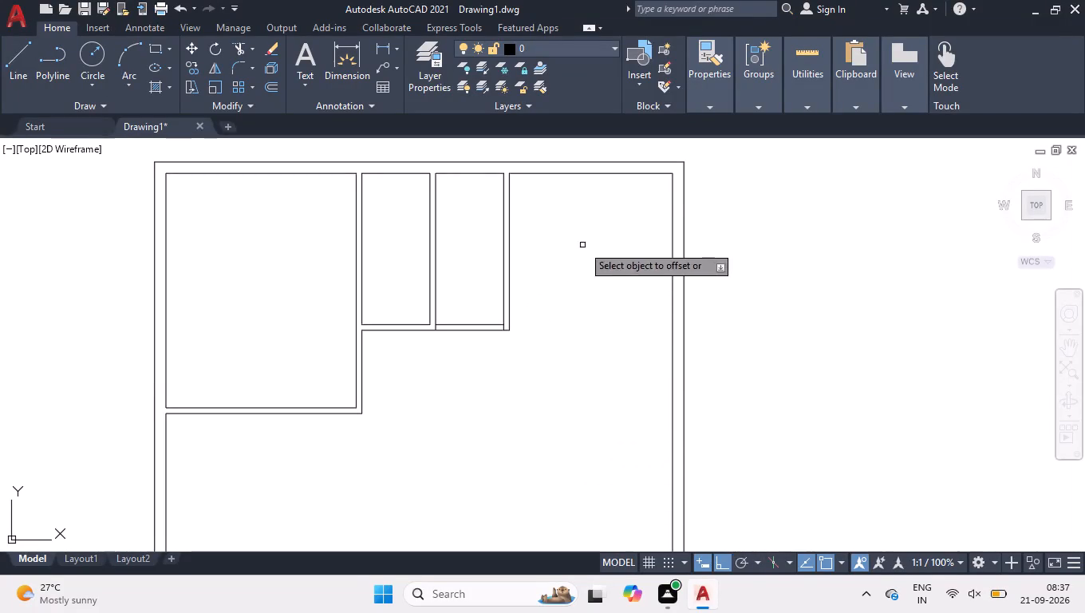
pyautogui.click(609, 174)
pyautogui.click(602, 338)
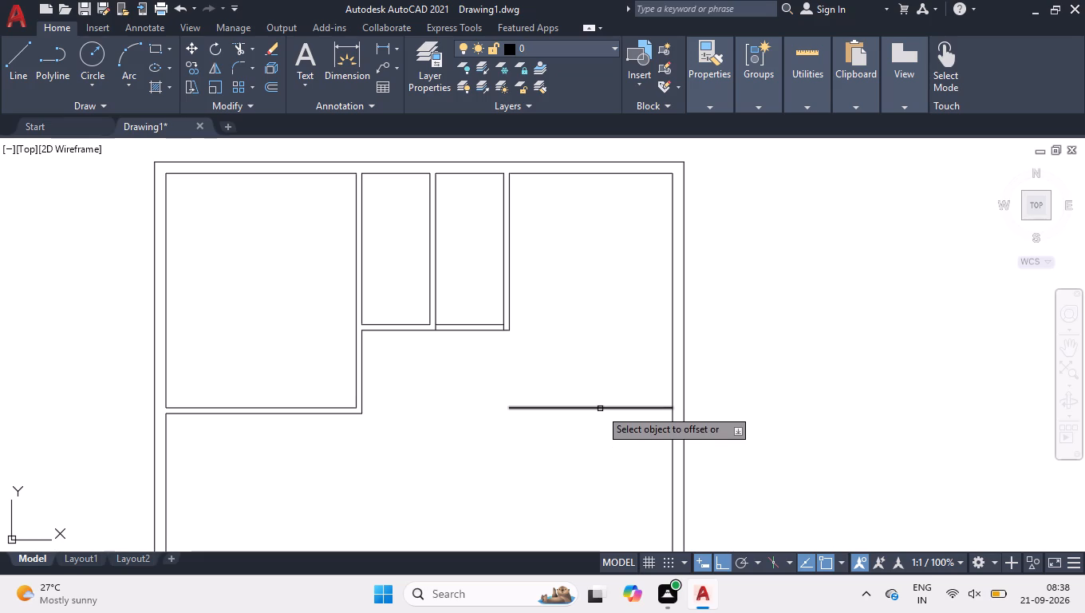
# Offset the right-hand room's new bottom line 4.5" downward to form the partition's thickness, and finish the Offset command.
pyautogui.click(600, 407)
pyautogui.write('4.5')
pyautogui.press('Return')
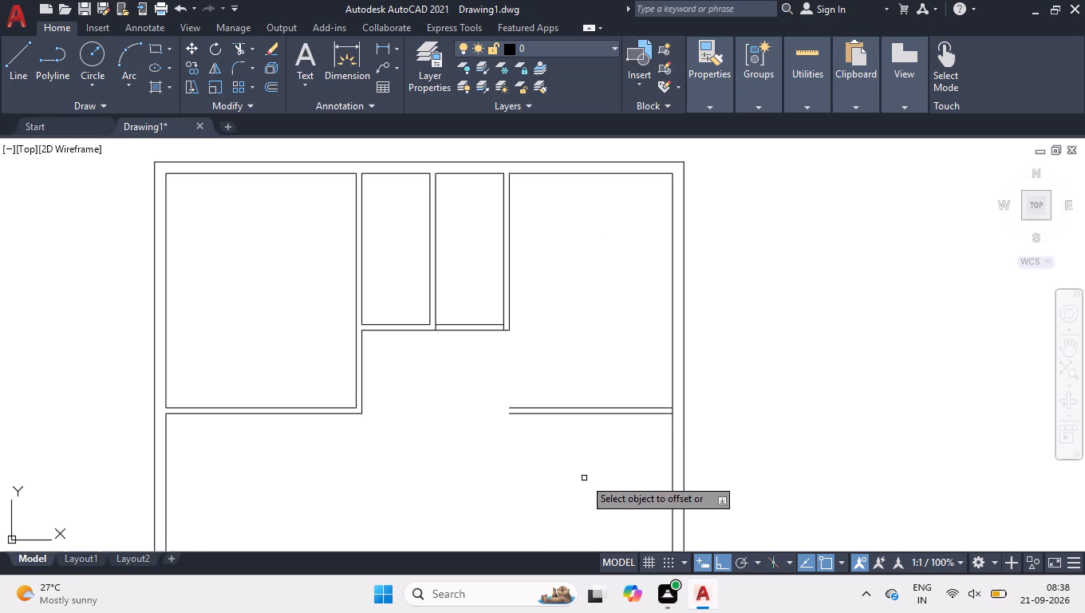
pyautogui.press('Return')
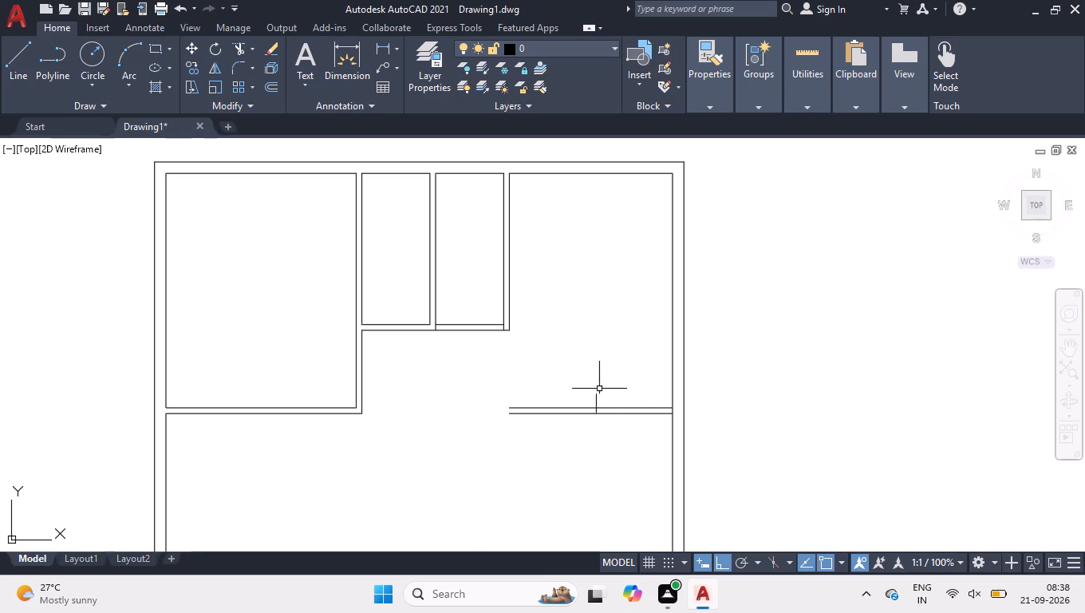
# Stretch the right-hand room's left partition lines down, the outer to the lower bottom line's level and the inner to the upper bottom line's end.
pyautogui.scroll(1, 504, 393)
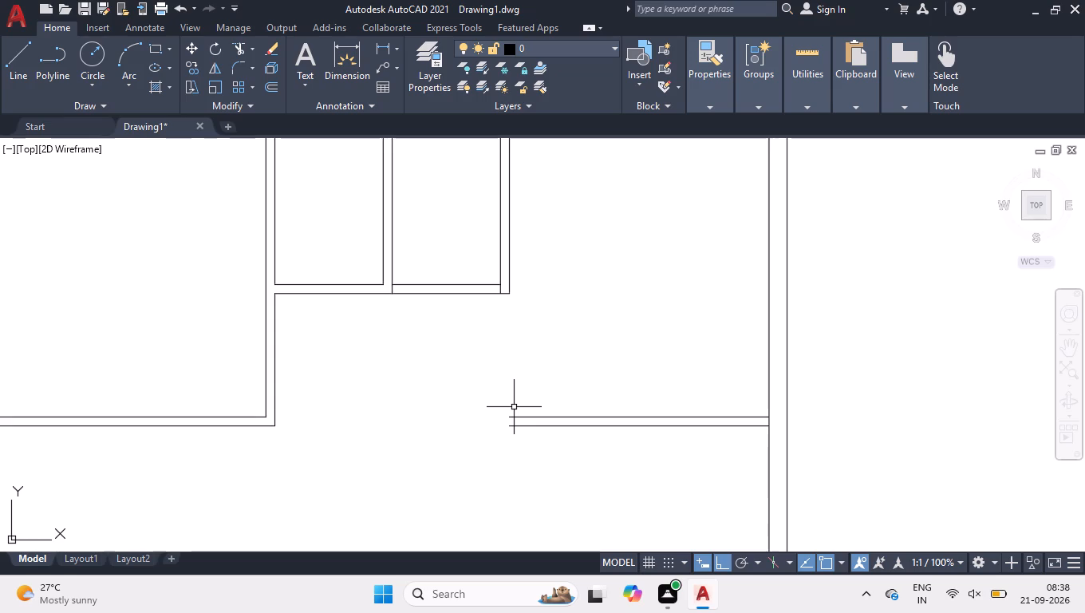
pyautogui.click(532, 200)
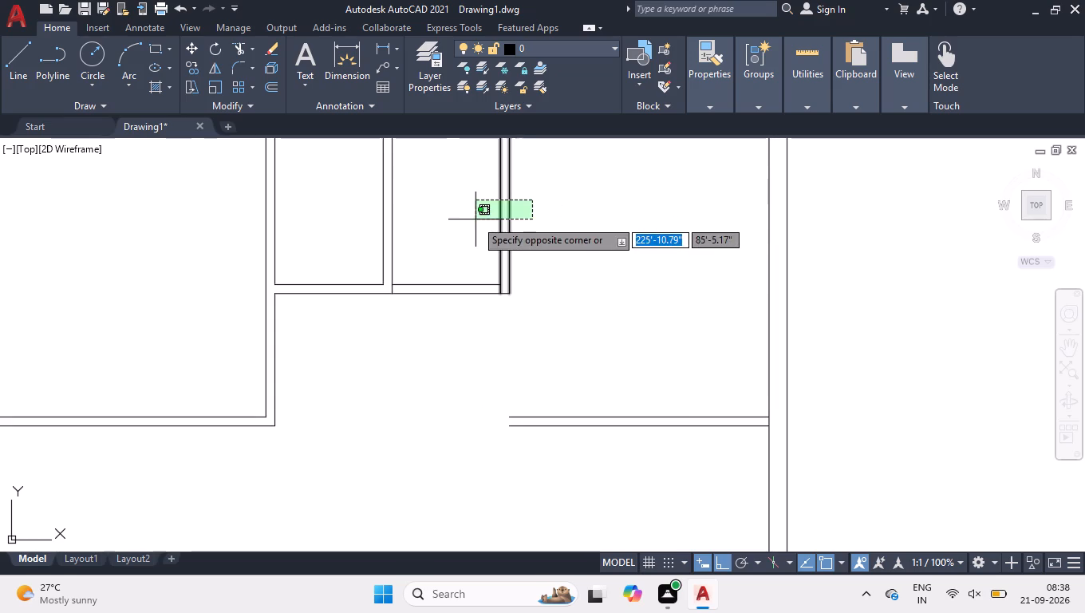
pyautogui.click(475, 219)
pyautogui.scroll(1, 498, 309)
pyautogui.scroll(1, 507, 518)
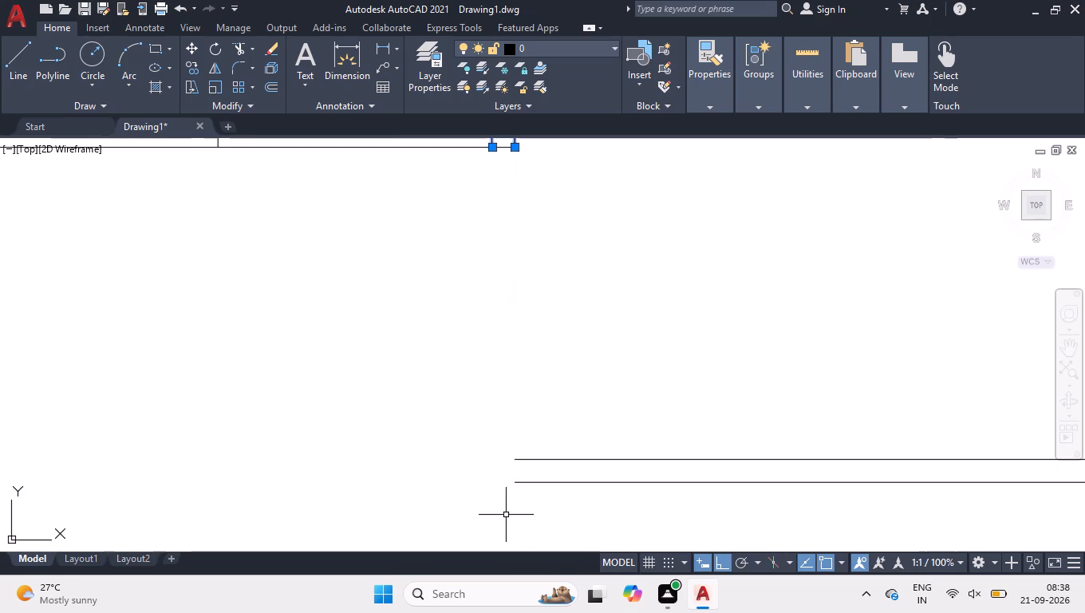
pyautogui.click(491, 149)
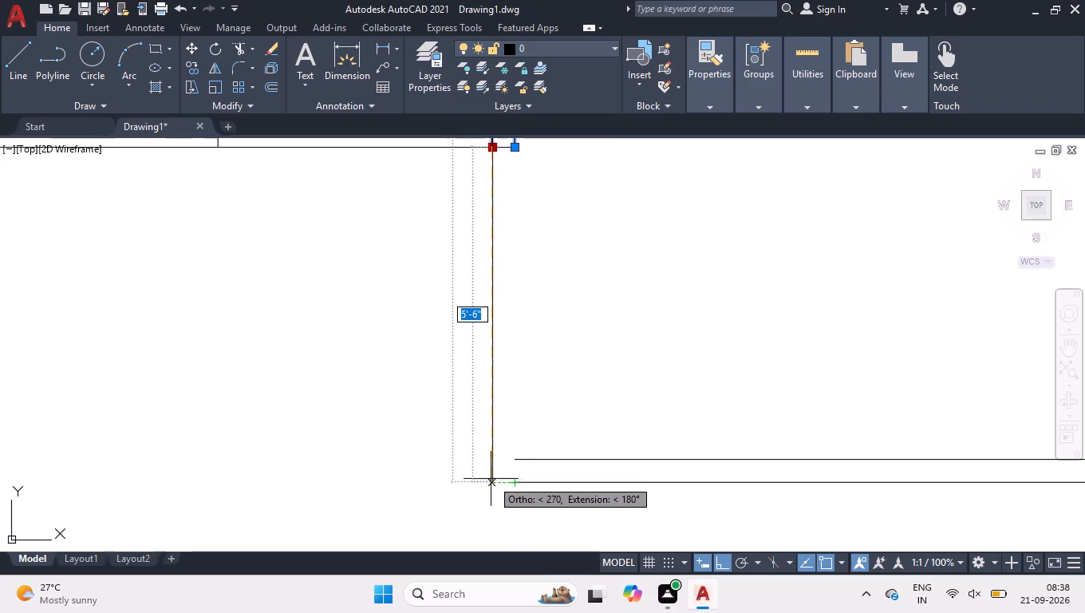
pyautogui.click(491, 482)
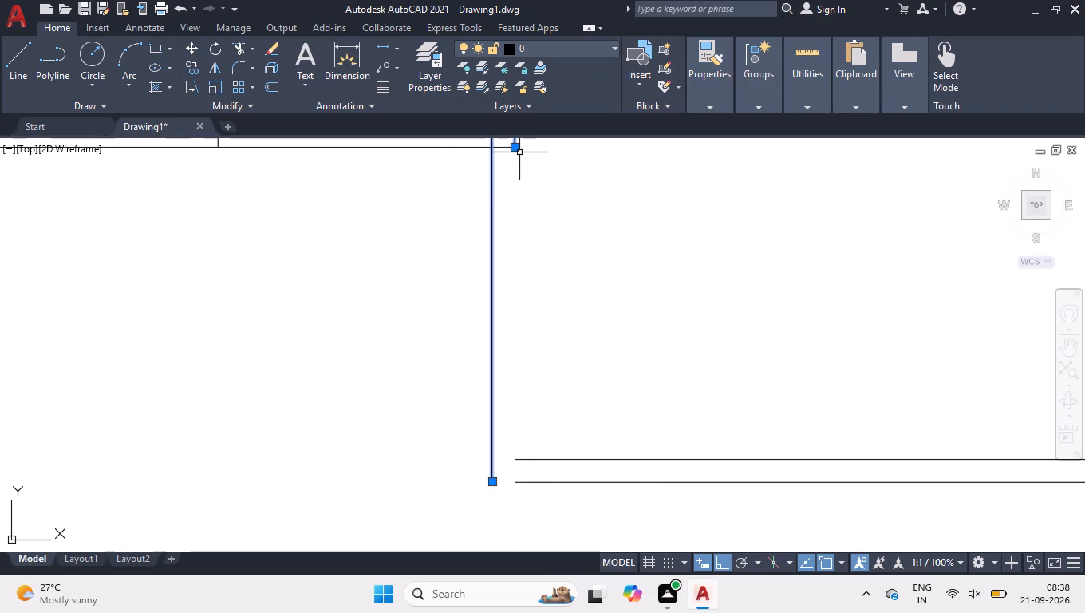
pyautogui.click(517, 146)
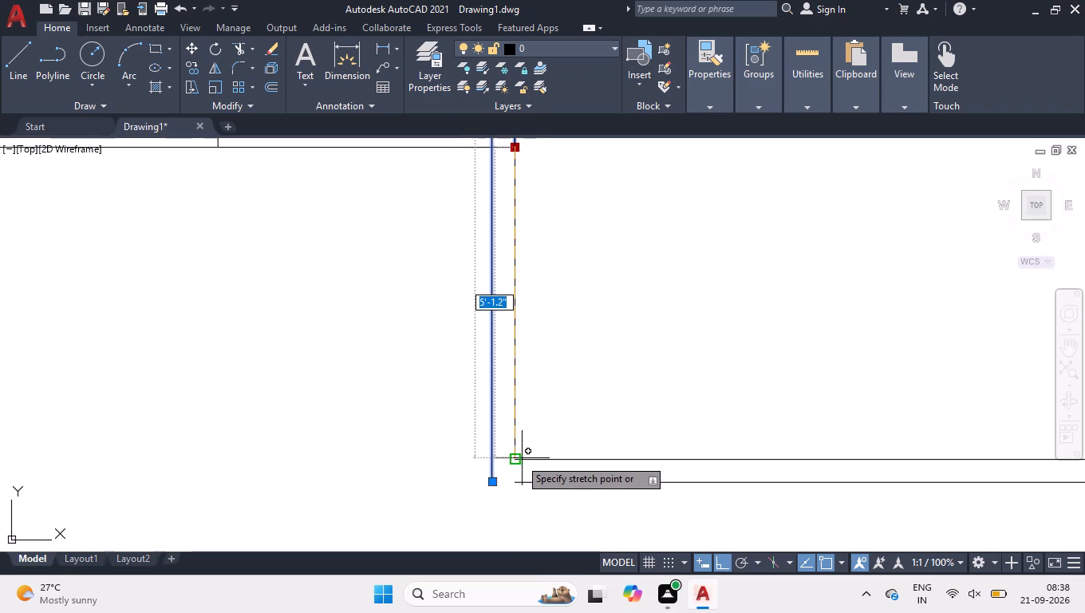
pyautogui.click(514, 459)
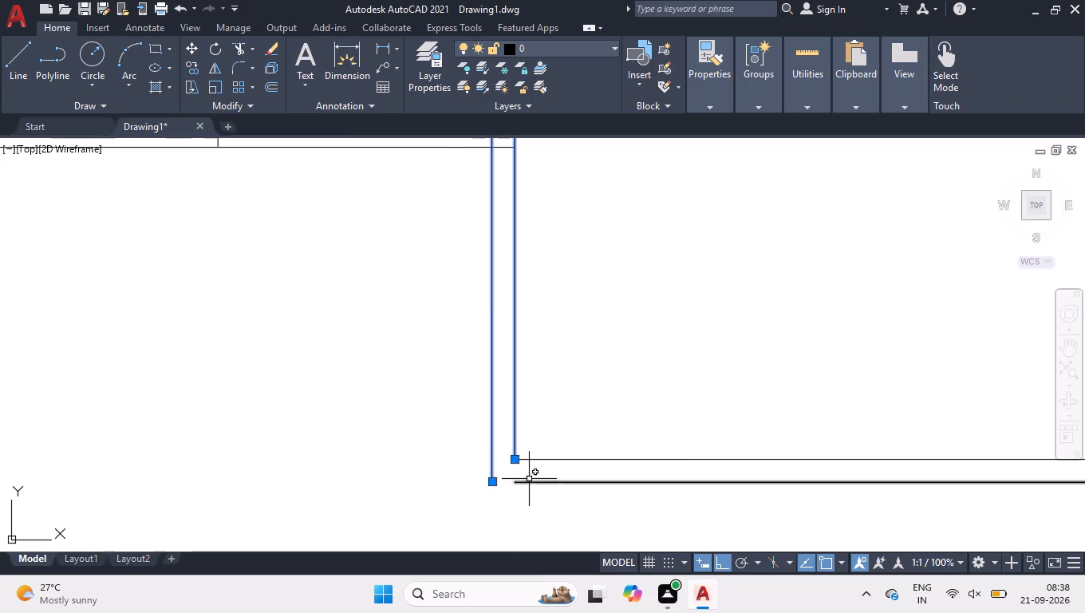
# Stretch the left end of the right-hand room's lower bottom line to the outer partition line's end, and clear the selection.
pyautogui.click(529, 479)
pyautogui.click(520, 505)
pyautogui.scroll(2, 514, 483)
pyautogui.click(514, 483)
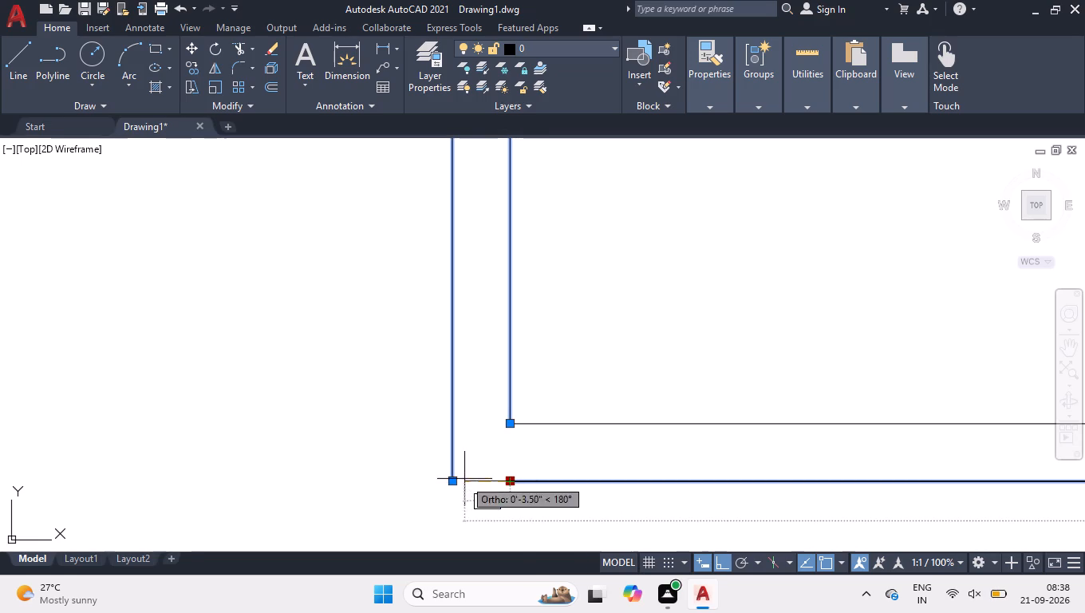
pyautogui.click(452, 478)
pyautogui.rightClick(371, 410)
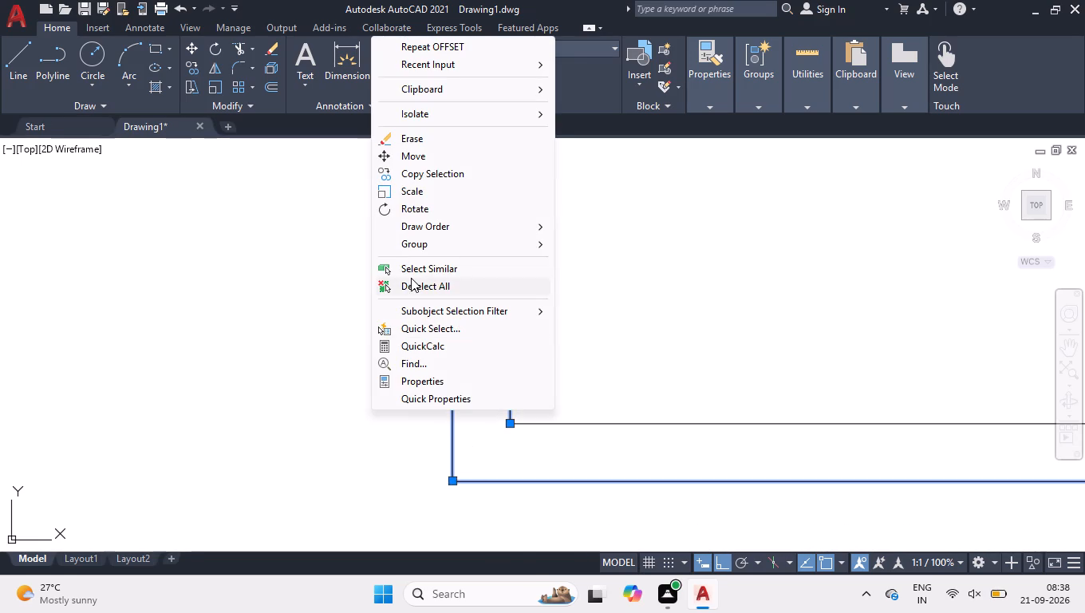
pyautogui.click(411, 278)
# Offset the lower bottom line of the upper right-hand room 10'7" downward.
pyautogui.scroll(-3, 449, 328)
pyautogui.scroll(-3, 516, 414)
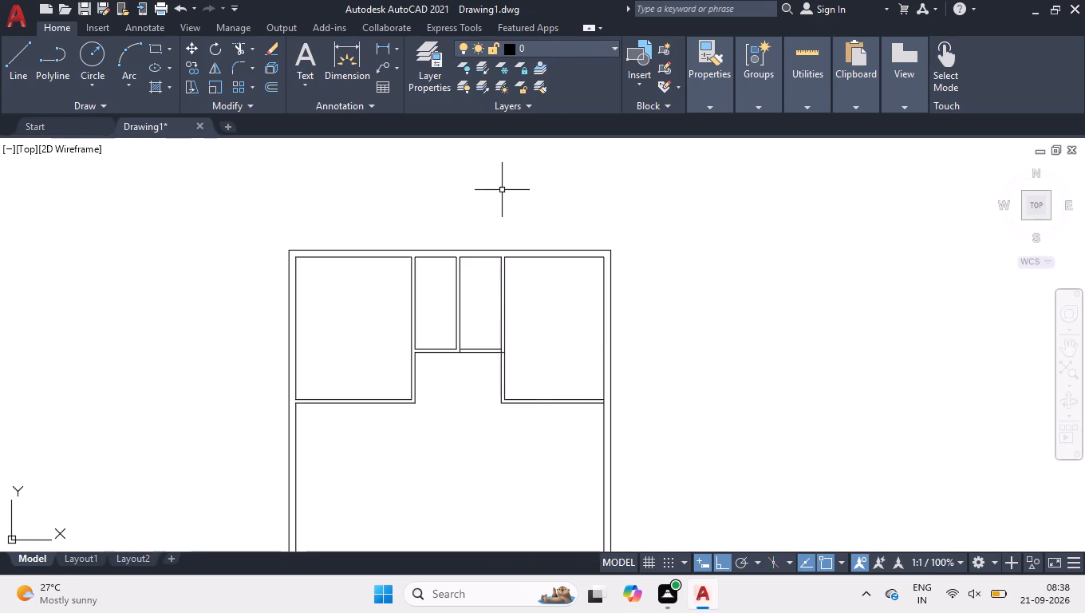
pyautogui.scroll(-1, 490, 200)
pyautogui.scroll(1, 461, 378)
pyautogui.scroll(-1, 545, 290)
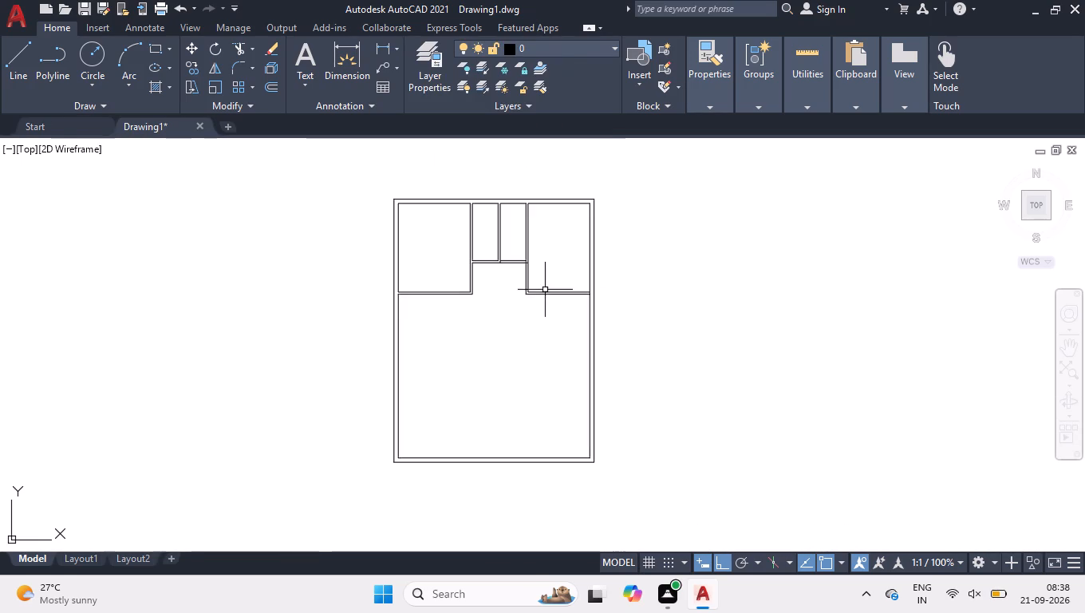
pyautogui.scroll(2, 499, 366)
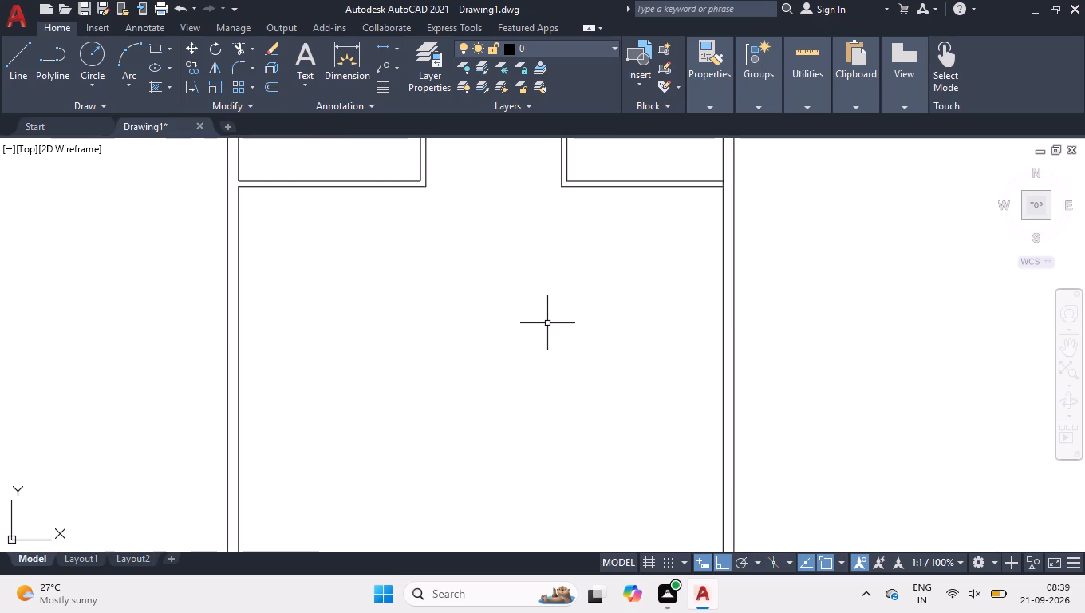
pyautogui.scroll(-2, 434, 127)
pyautogui.scroll(-2, 580, 290)
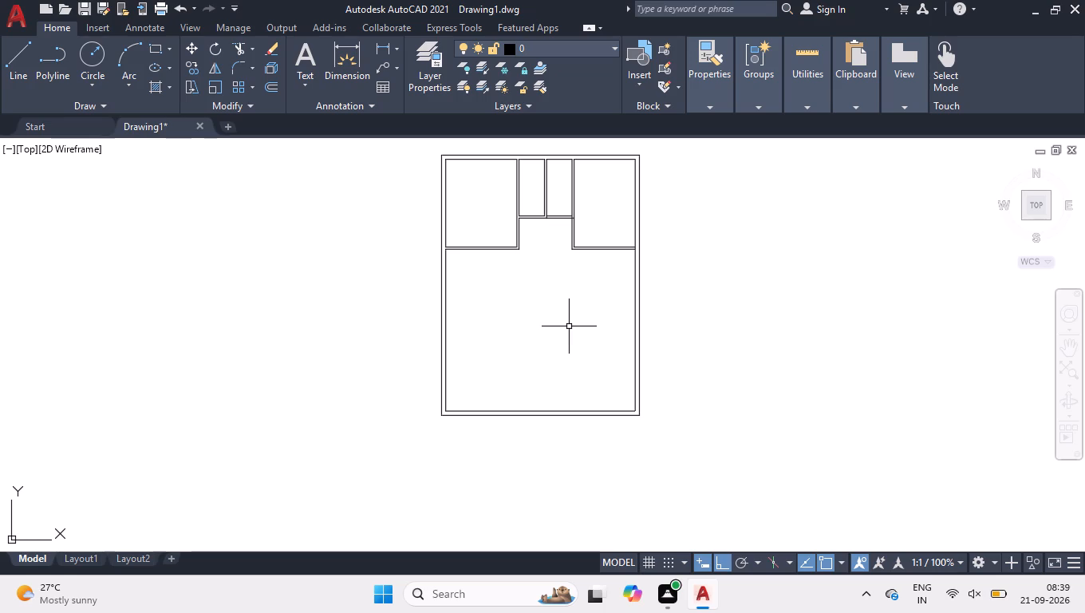
pyautogui.scroll(2, 598, 257)
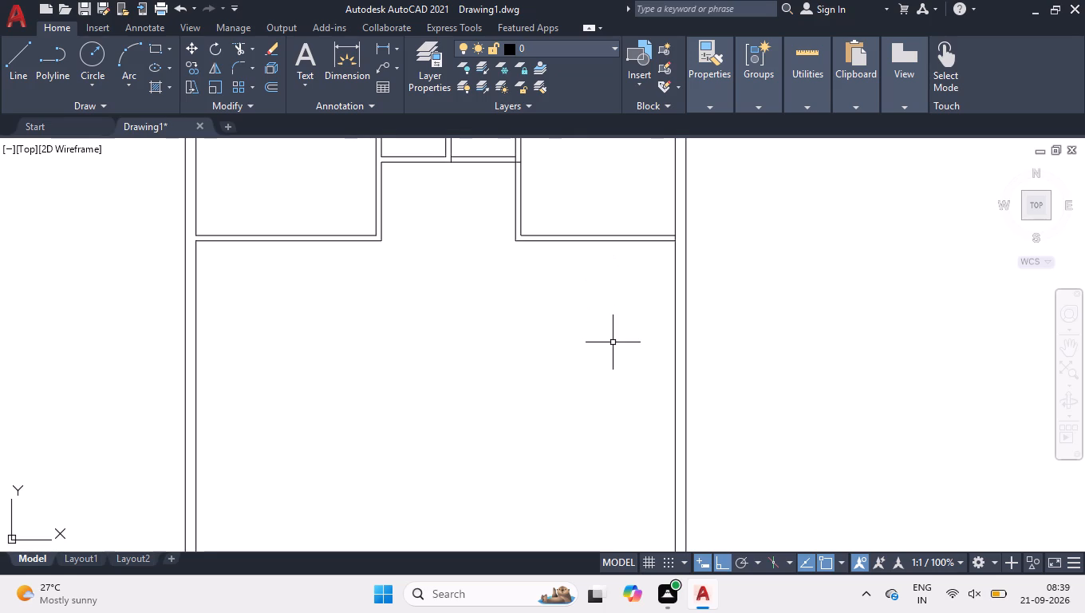
pyautogui.write('off')
pyautogui.press('Return')
pyautogui.write("10'7")
pyautogui.press('Return')
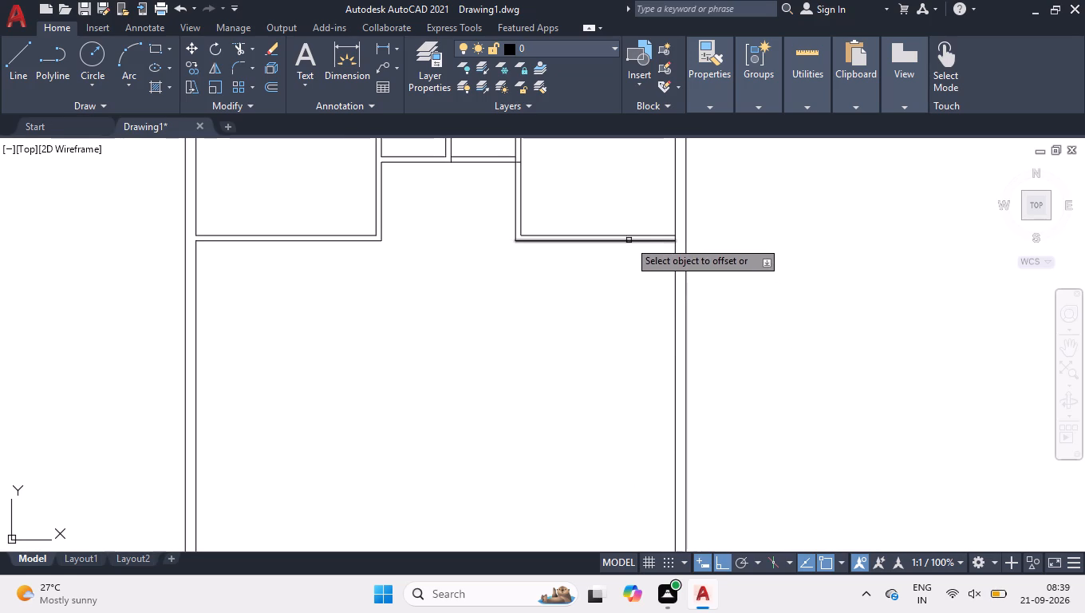
pyautogui.click(629, 240)
pyautogui.click(626, 407)
# Offset the new horizontal line 4.5" downward to form the second right-hand partition's thickness, and finish the Offset command.
pyautogui.click(626, 393)
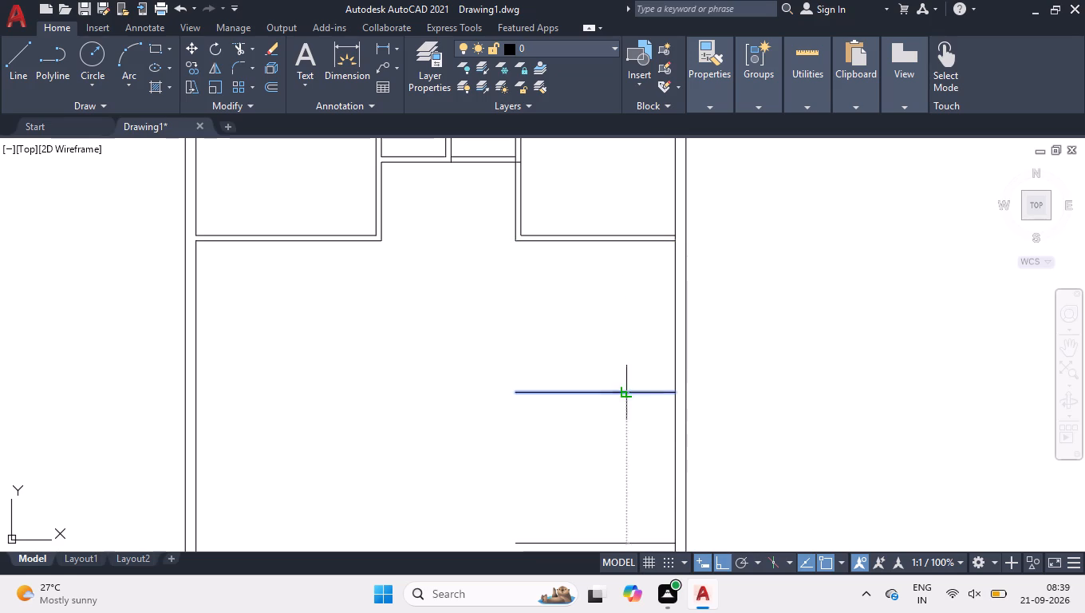
pyautogui.write('4.5')
pyautogui.press('Return')
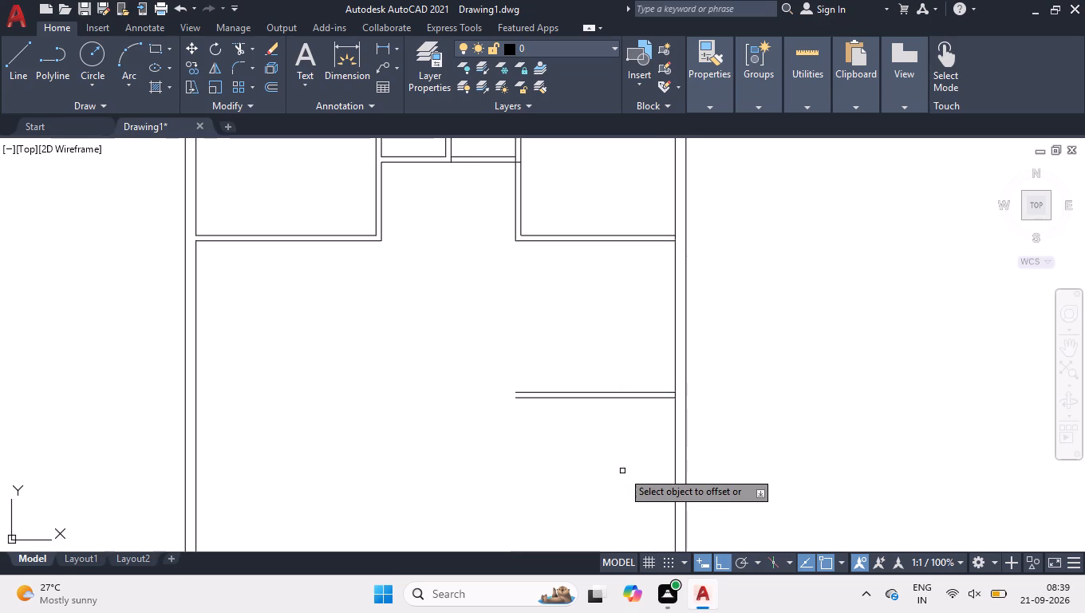
pyautogui.press('Return')
# Trim the inner right wall line between the two lines of each horizontal right-hand partition, and finish the Trim command.
pyautogui.write('tr')
pyautogui.press('Return')
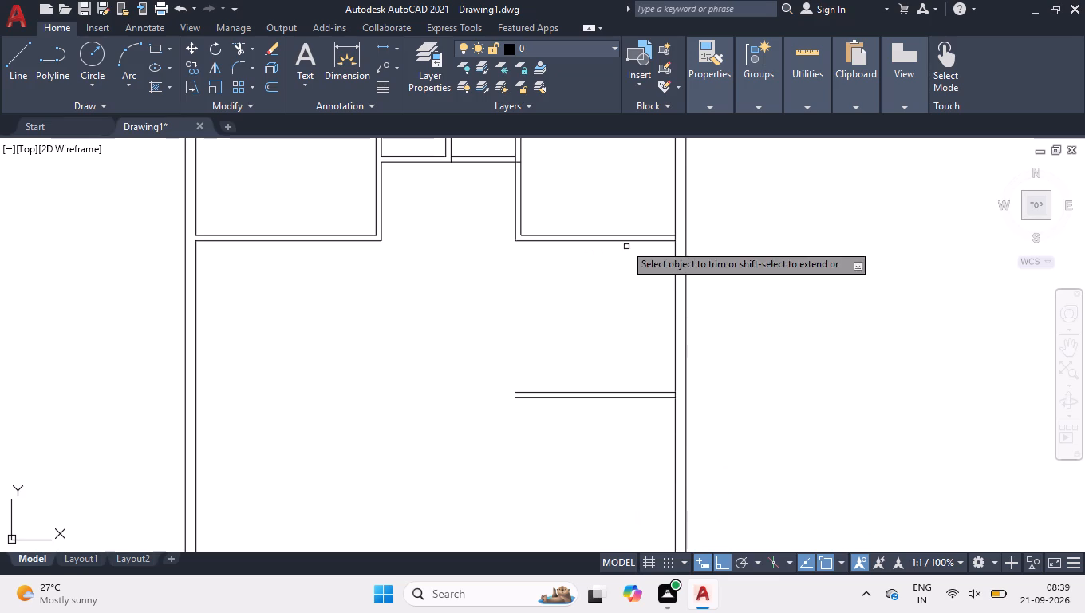
pyautogui.scroll(1, 641, 247)
pyautogui.scroll(1, 706, 235)
pyautogui.click(690, 233)
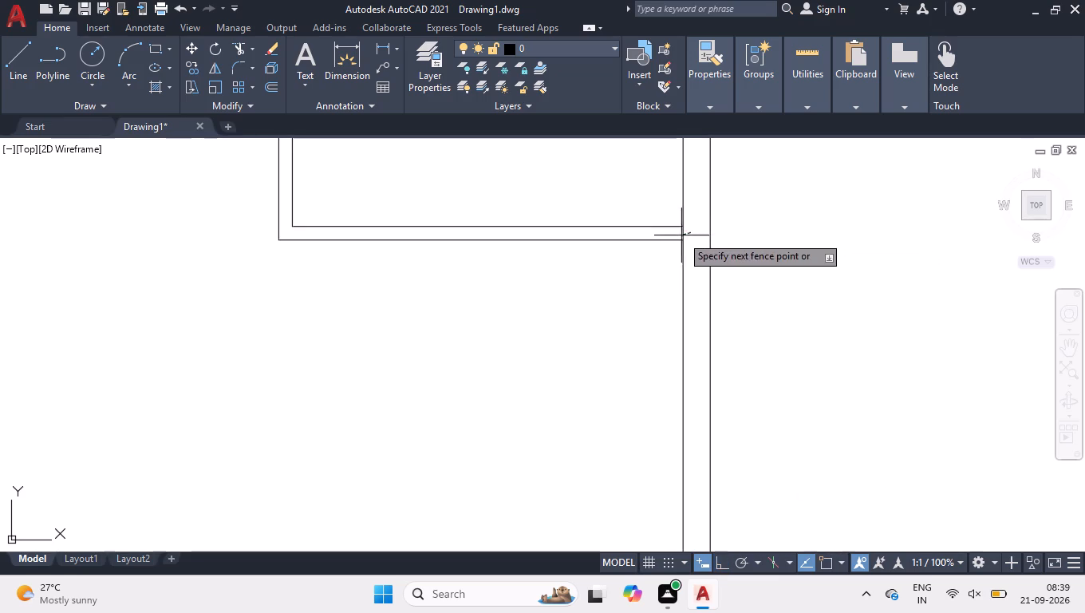
pyautogui.click(680, 235)
pyautogui.scroll(-2, 621, 208)
pyautogui.scroll(4, 620, 390)
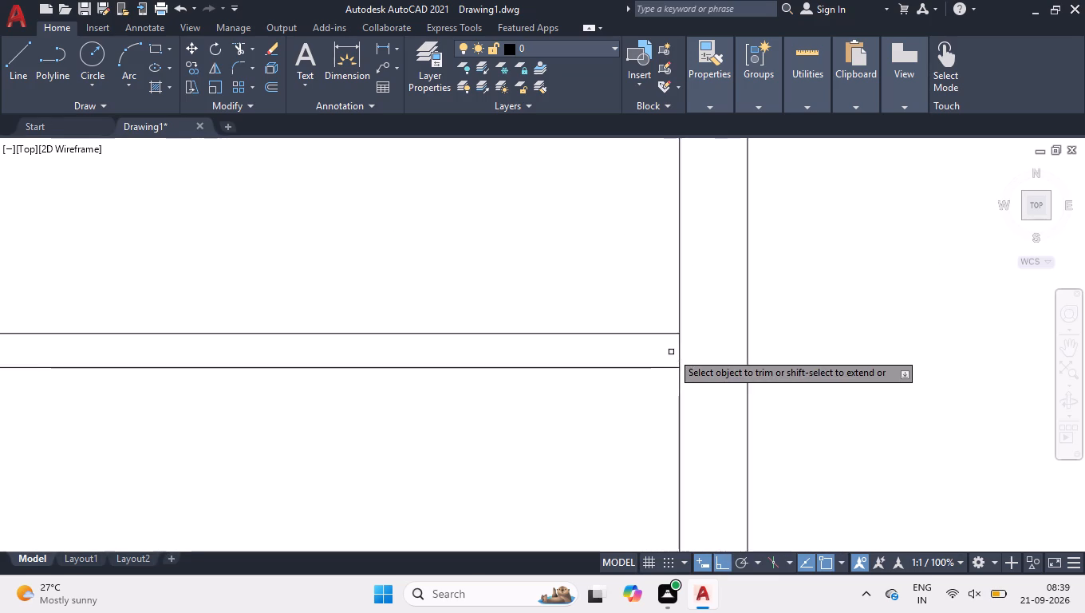
pyautogui.scroll(1, 672, 352)
pyautogui.click(675, 349)
pyautogui.click(691, 351)
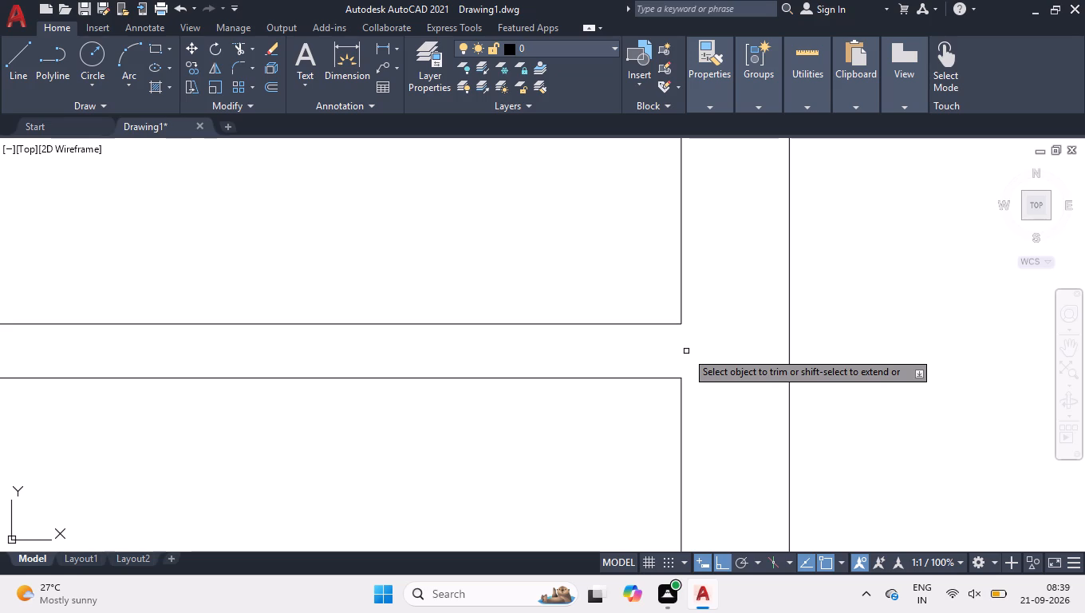
pyautogui.press('space')
# Offset the inner right wall line between the two horizontal partitions 10'7" to the left.
pyautogui.scroll(-1, 436, 393)
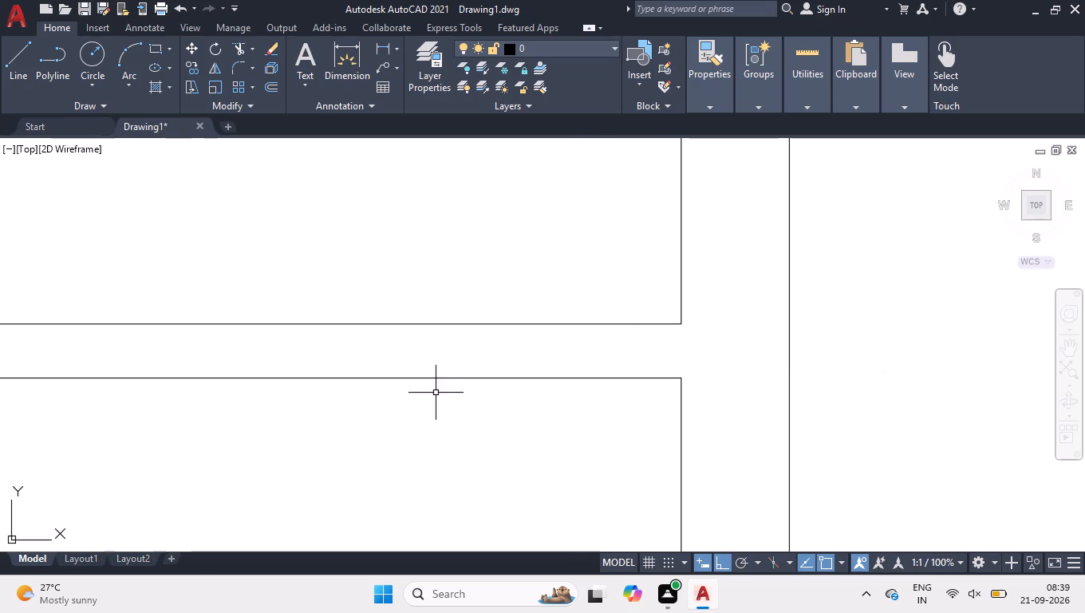
pyautogui.scroll(-1, 436, 393)
pyautogui.scroll(-3, 612, 411)
pyautogui.scroll(1, 424, 355)
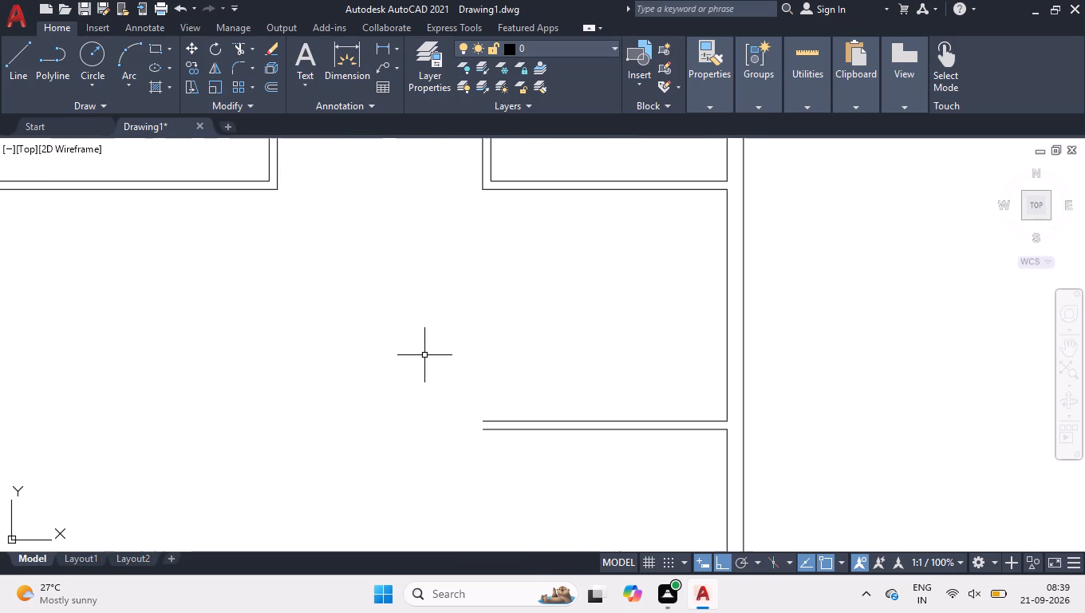
pyautogui.write('off')
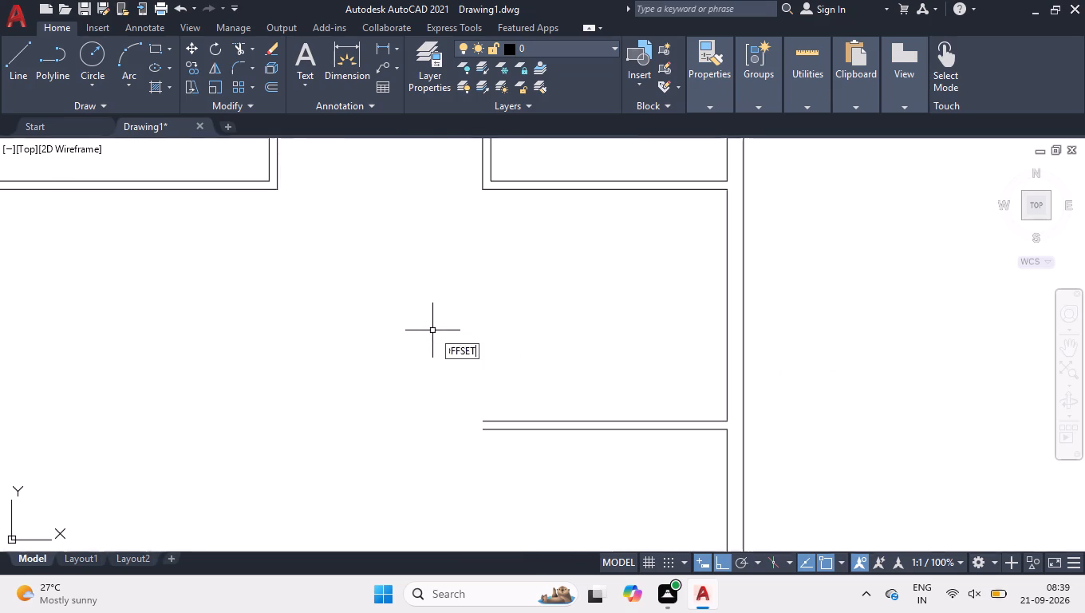
pyautogui.press('Return')
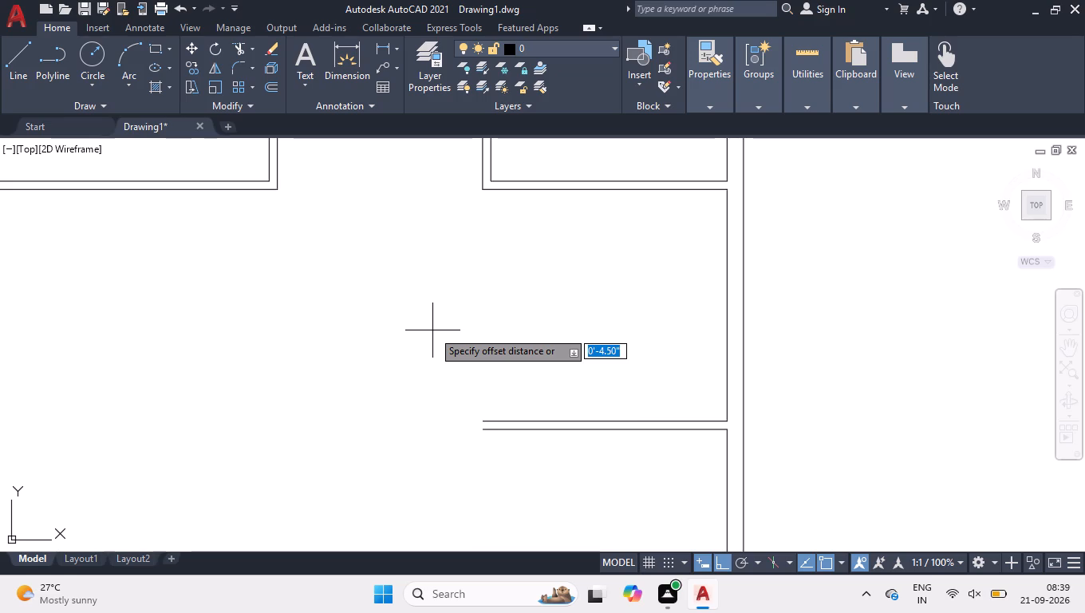
pyautogui.write("10'7")
pyautogui.press('Return')
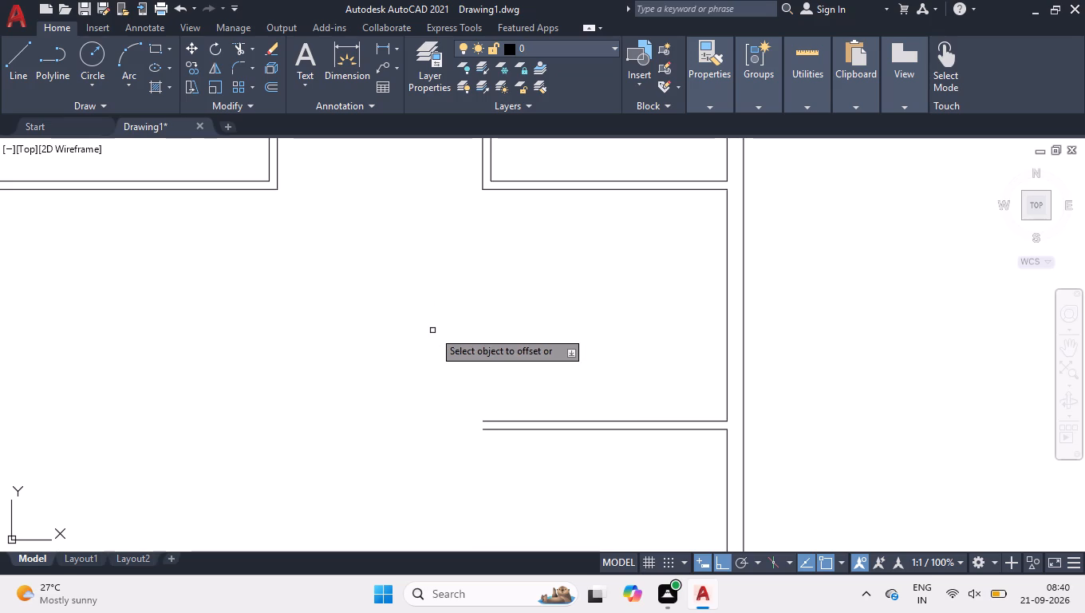
pyautogui.click(728, 314)
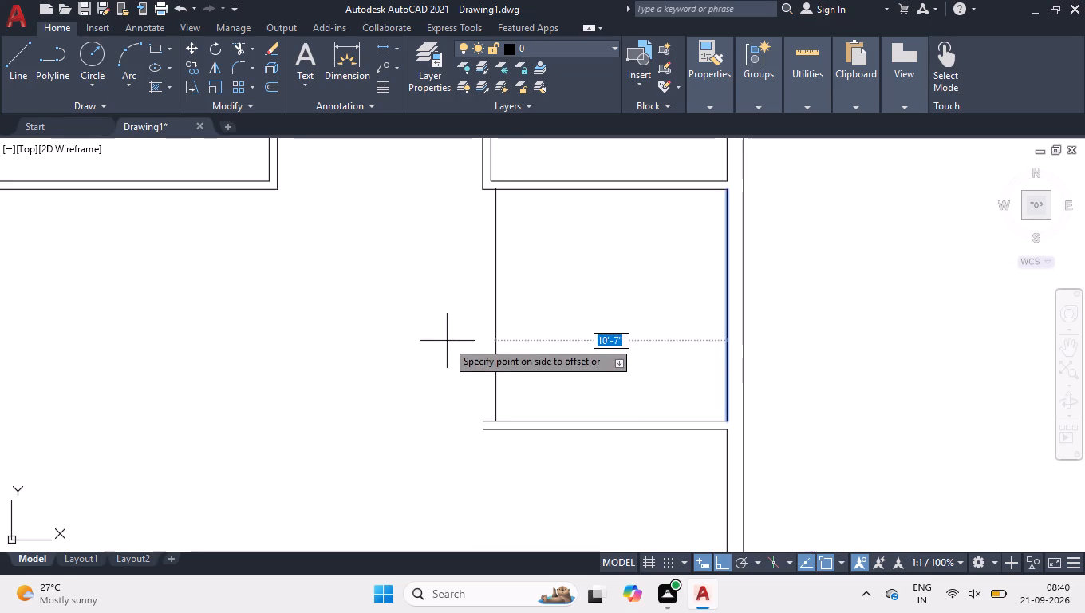
pyautogui.click(447, 341)
# Offset the new vertical line 4.5" to the left to form the partition's thickness, and finish the Offset command.
pyautogui.click(494, 332)
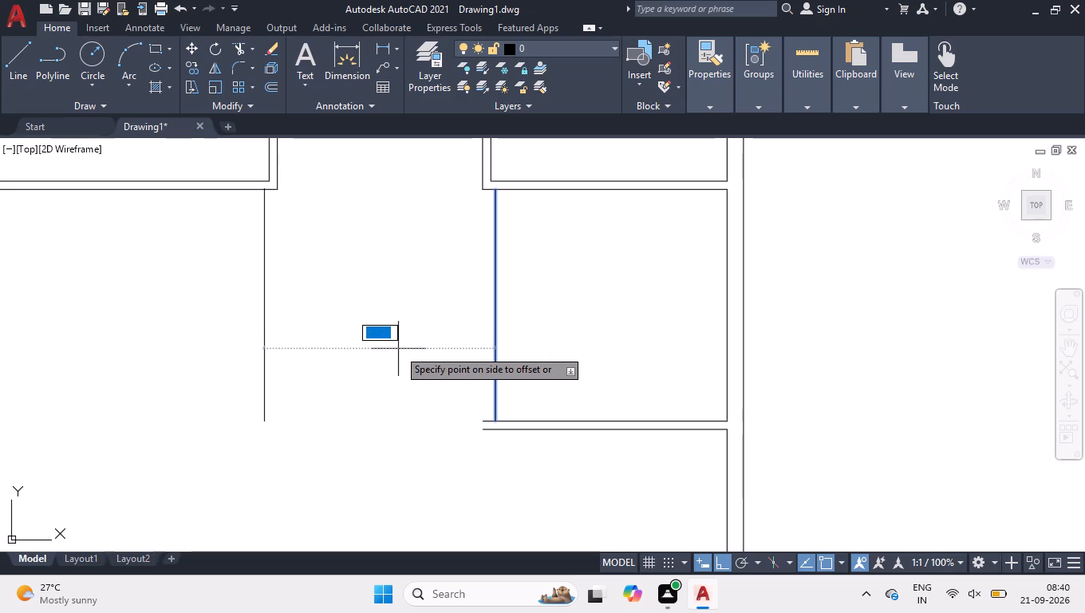
pyautogui.write('4.5')
pyautogui.press('Return')
pyautogui.press('Return')
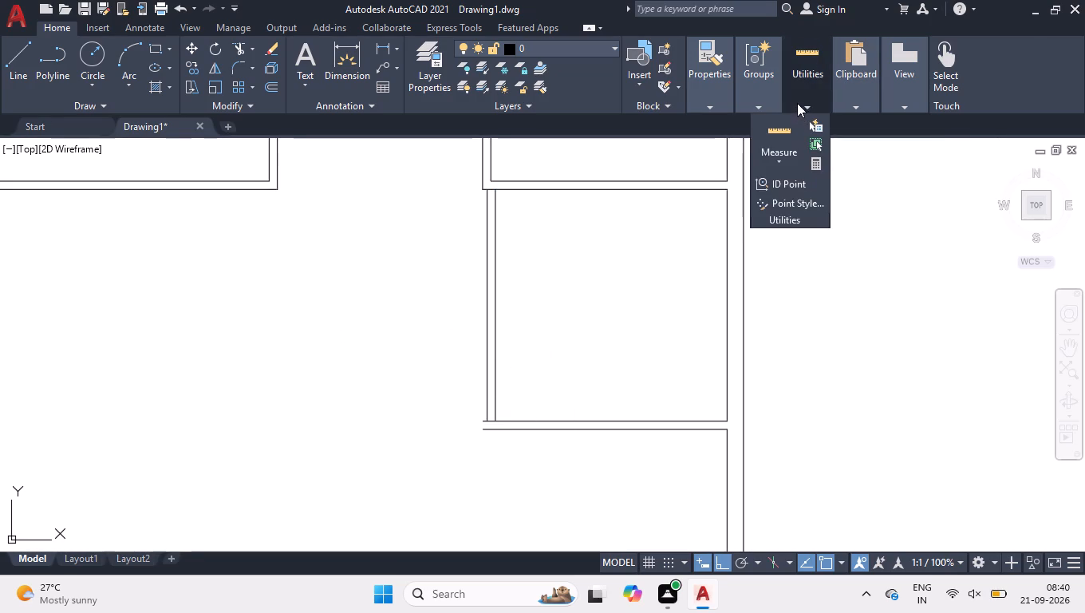
# Measure the width and height of the new room between the two horizontal right-hand partitions.
pyautogui.click(791, 132)
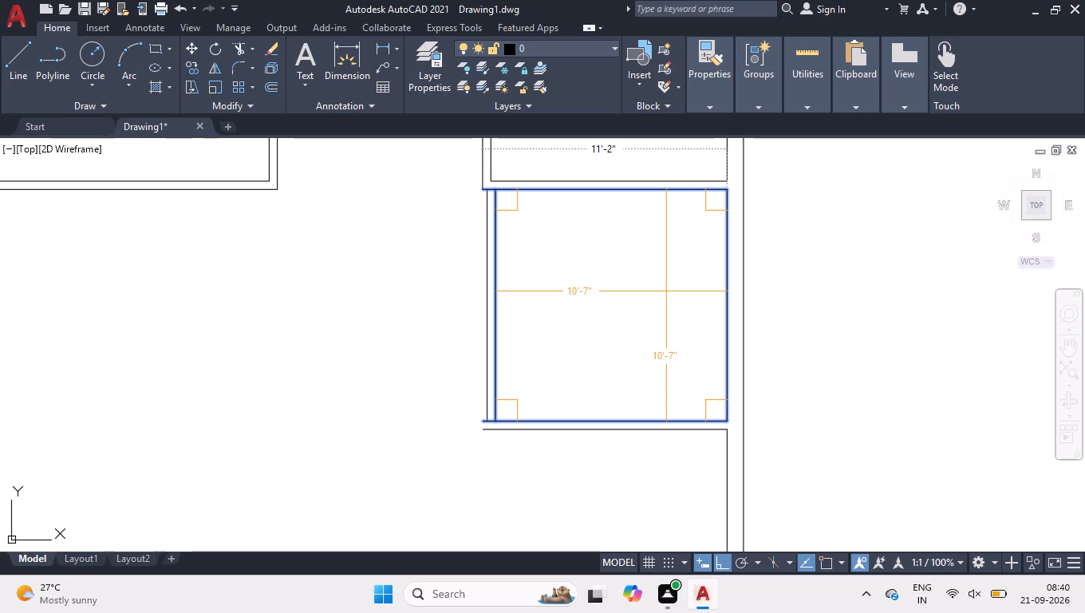
# Measure the width and height of the top-right room above the new room, and end the measuring command.
pyautogui.scroll(-2, 631, 315)
pyautogui.scroll(1, 619, 244)
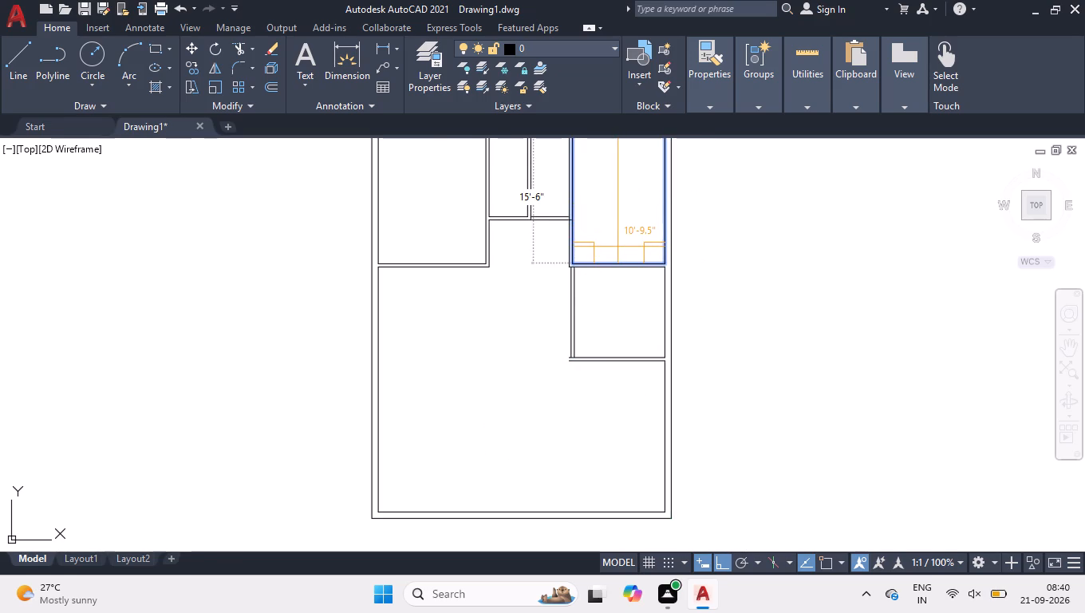
pyautogui.scroll(-1, 618, 251)
pyautogui.scroll(2, 612, 208)
pyautogui.scroll(-1, 617, 257)
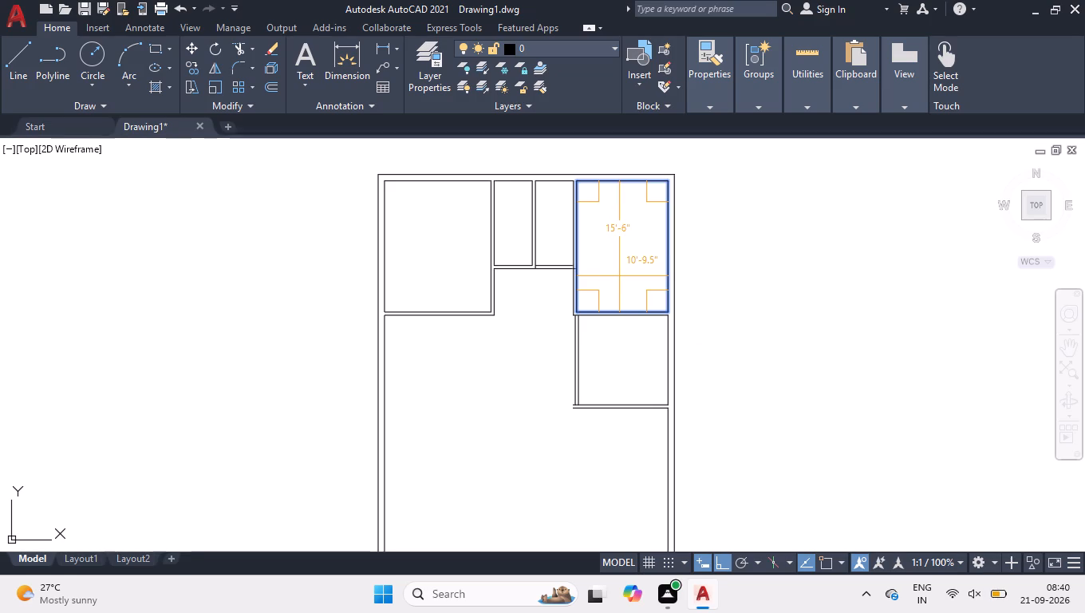
pyautogui.press('space')
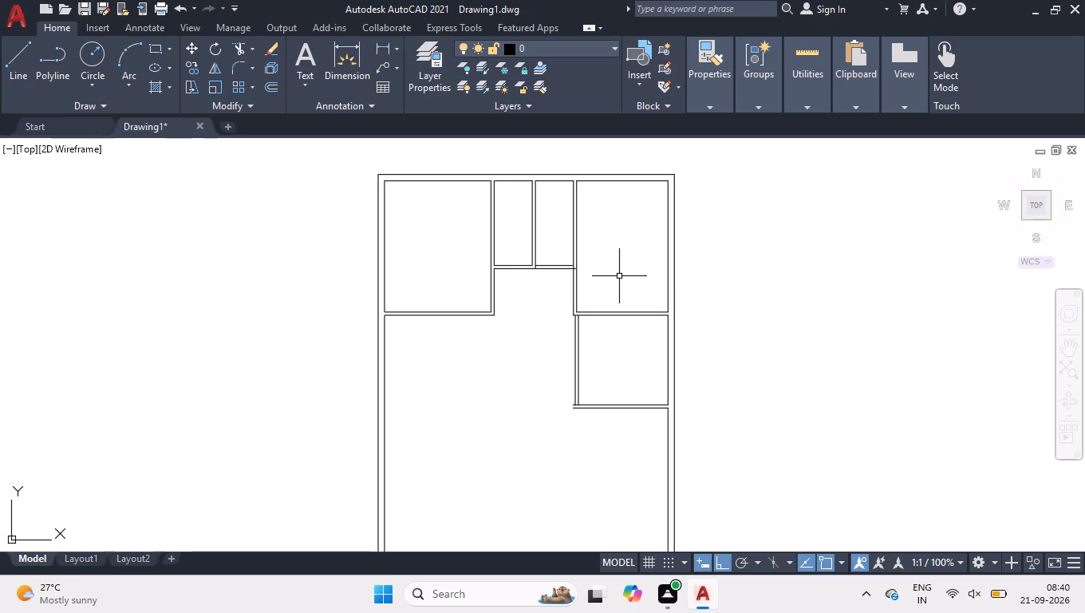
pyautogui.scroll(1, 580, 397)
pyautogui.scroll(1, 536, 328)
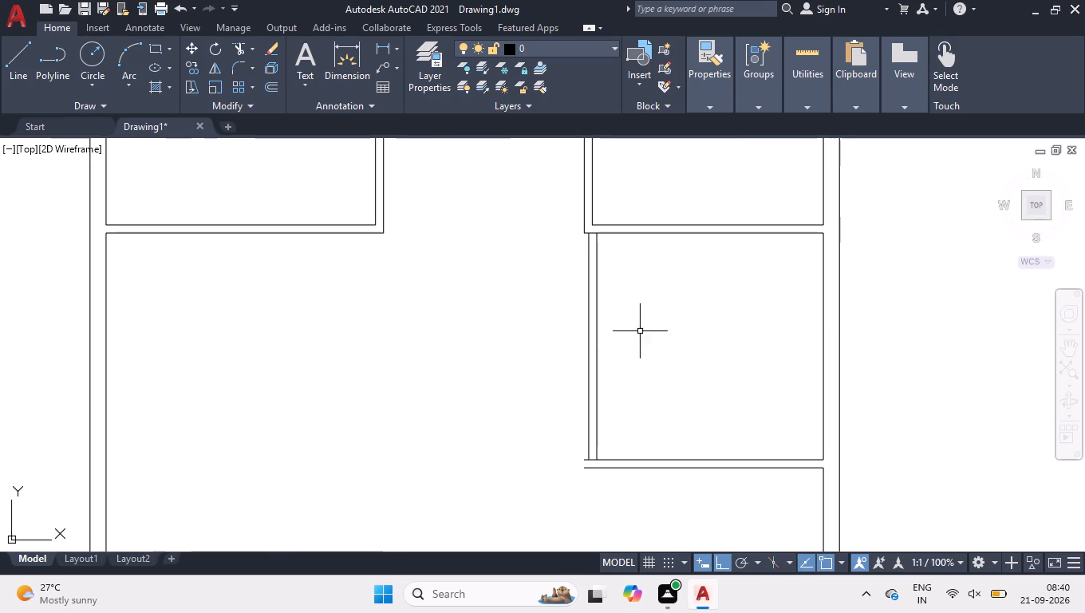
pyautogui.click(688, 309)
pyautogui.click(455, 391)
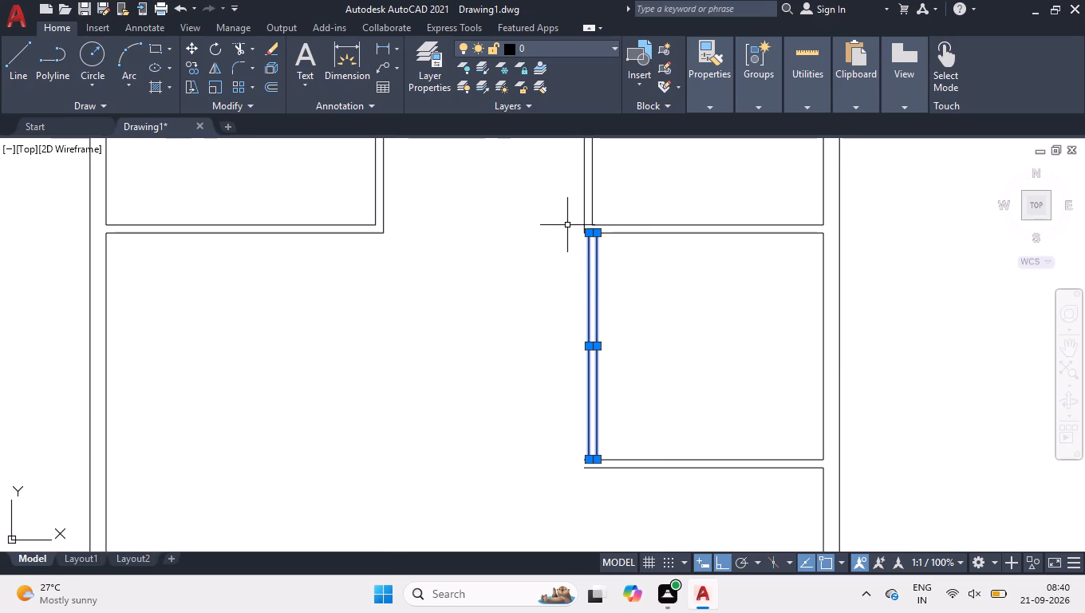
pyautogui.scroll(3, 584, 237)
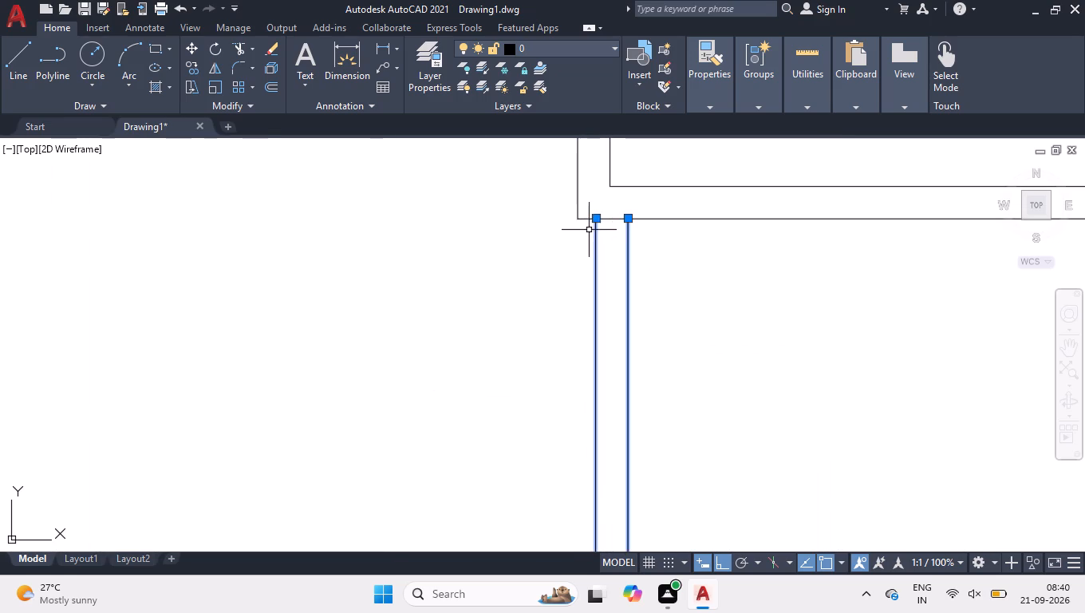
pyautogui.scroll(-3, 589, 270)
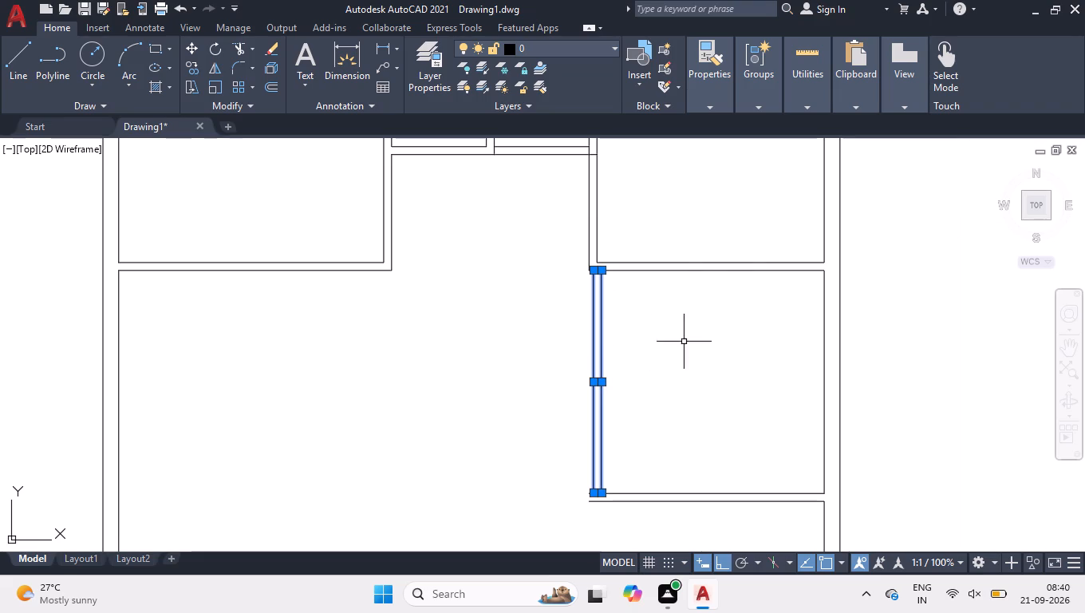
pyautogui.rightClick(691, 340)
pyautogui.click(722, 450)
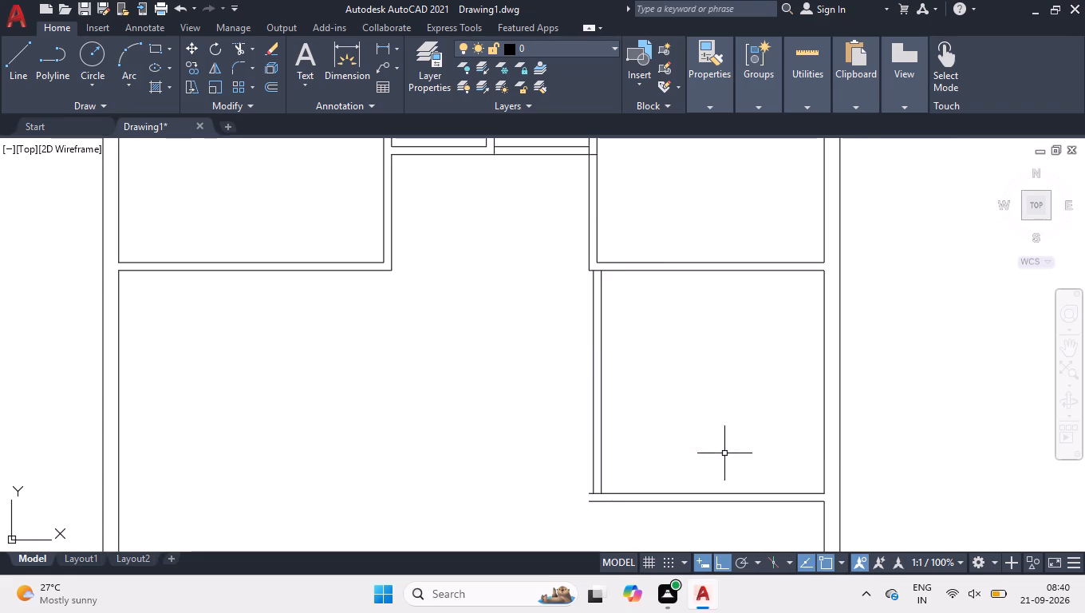
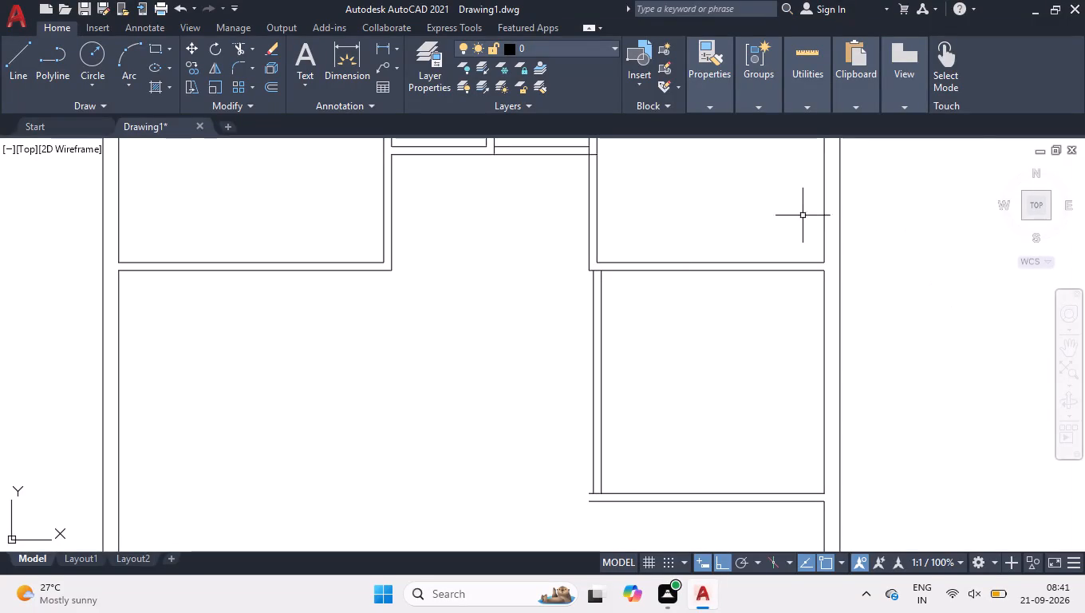
# Quick-measure the room between the two horizontal right-hand partitions, and end the measuring command.
pyautogui.click(660, 334)
pyautogui.click(387, 420)
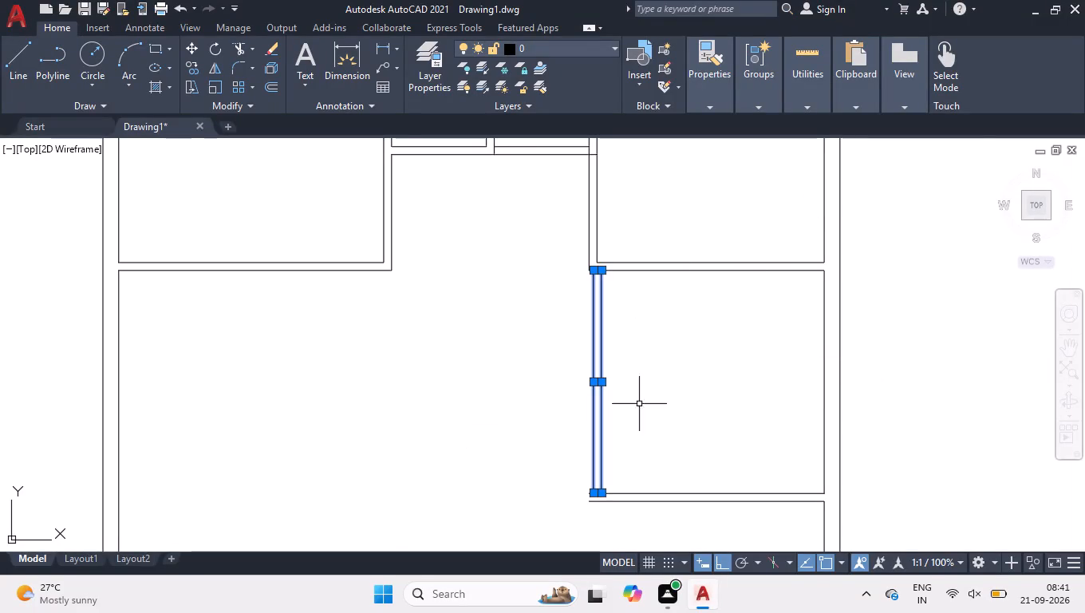
pyautogui.click(795, 118)
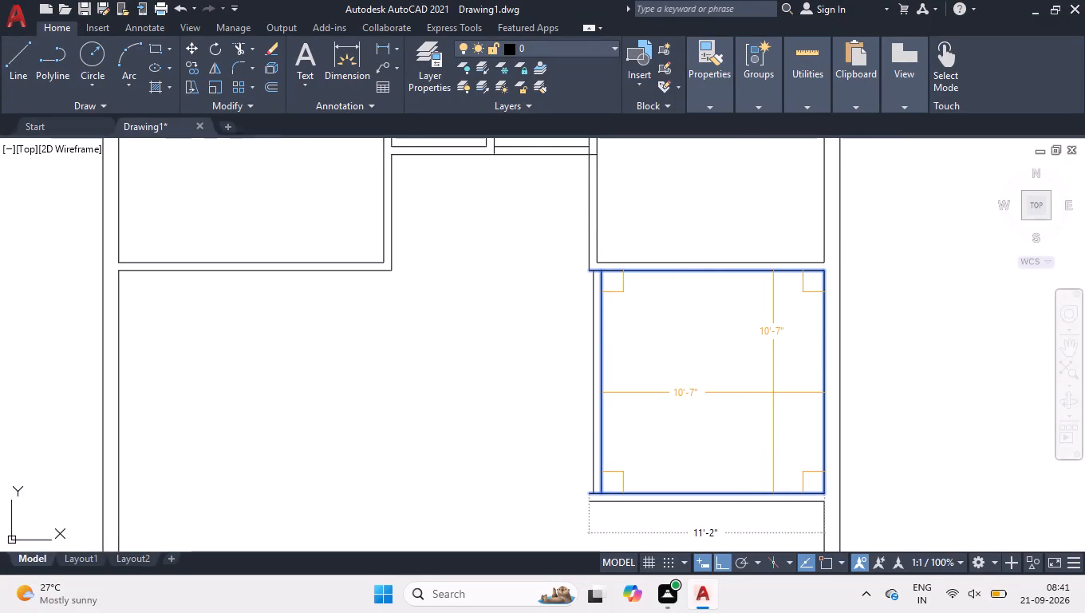
pyautogui.press('Return')
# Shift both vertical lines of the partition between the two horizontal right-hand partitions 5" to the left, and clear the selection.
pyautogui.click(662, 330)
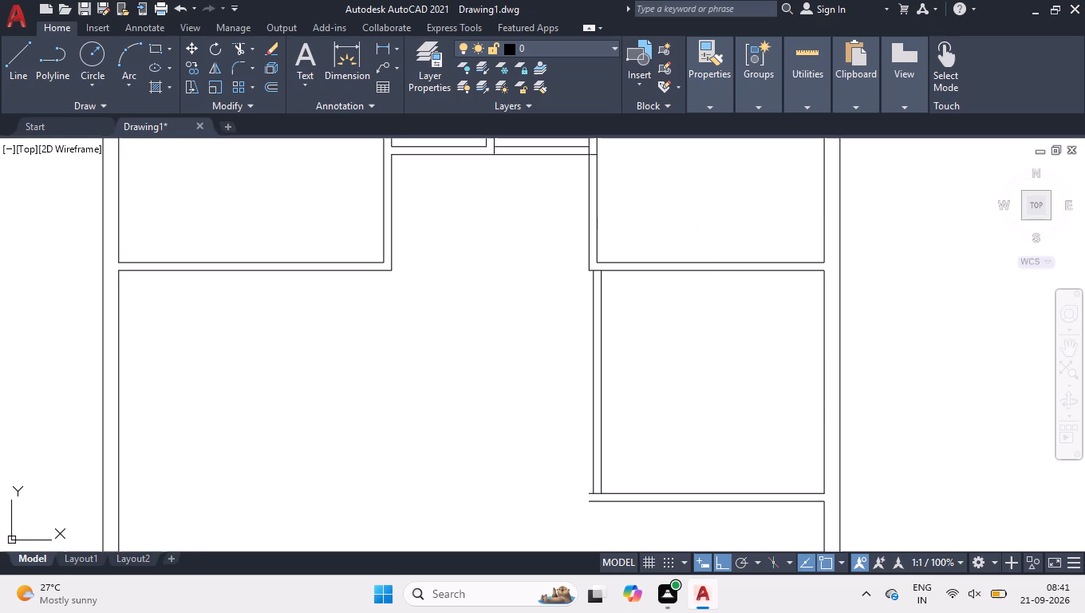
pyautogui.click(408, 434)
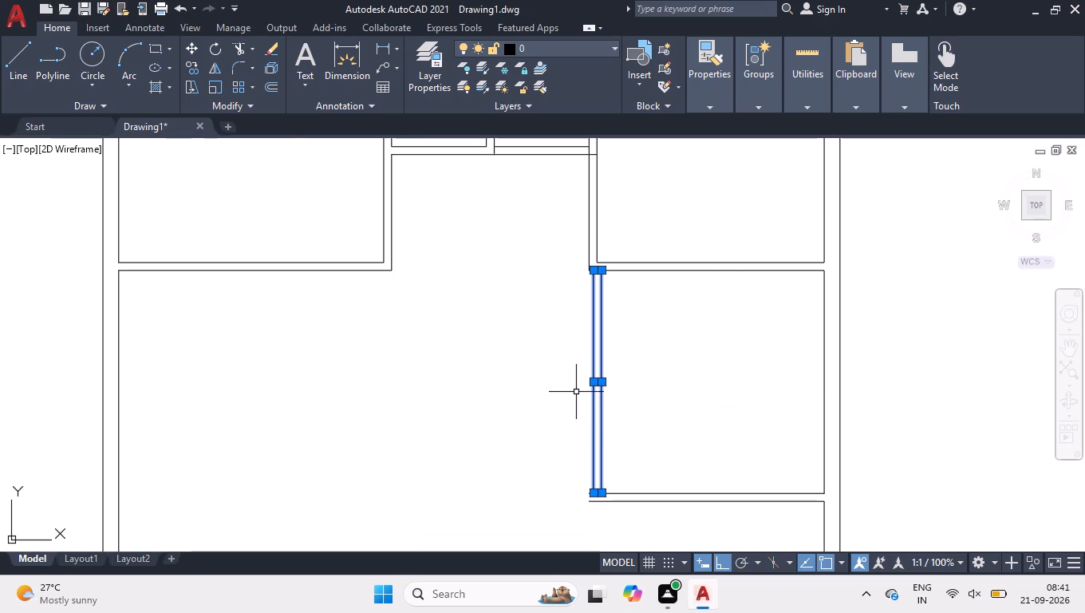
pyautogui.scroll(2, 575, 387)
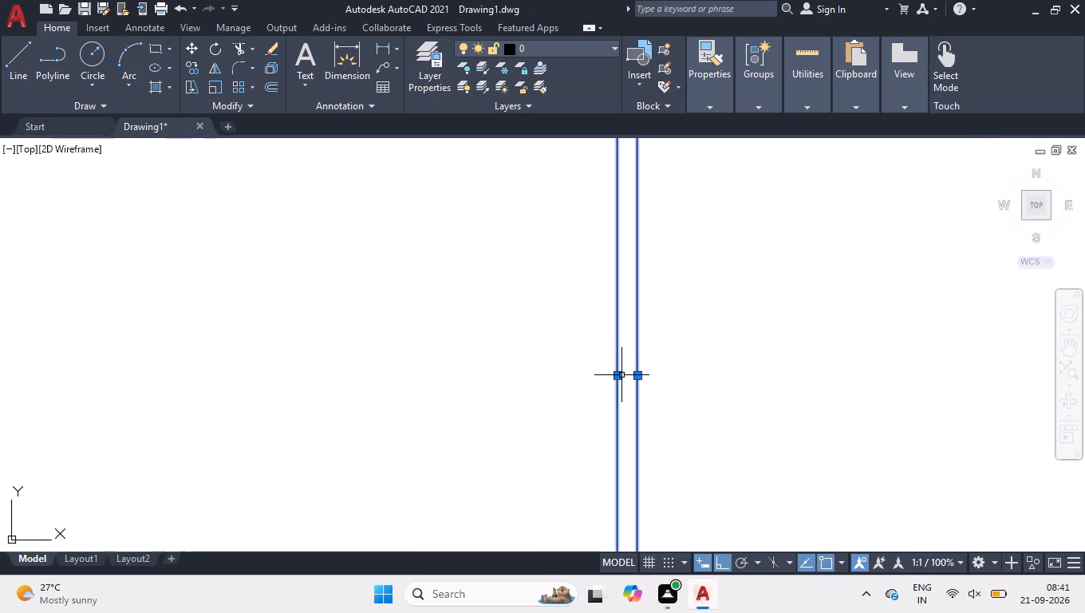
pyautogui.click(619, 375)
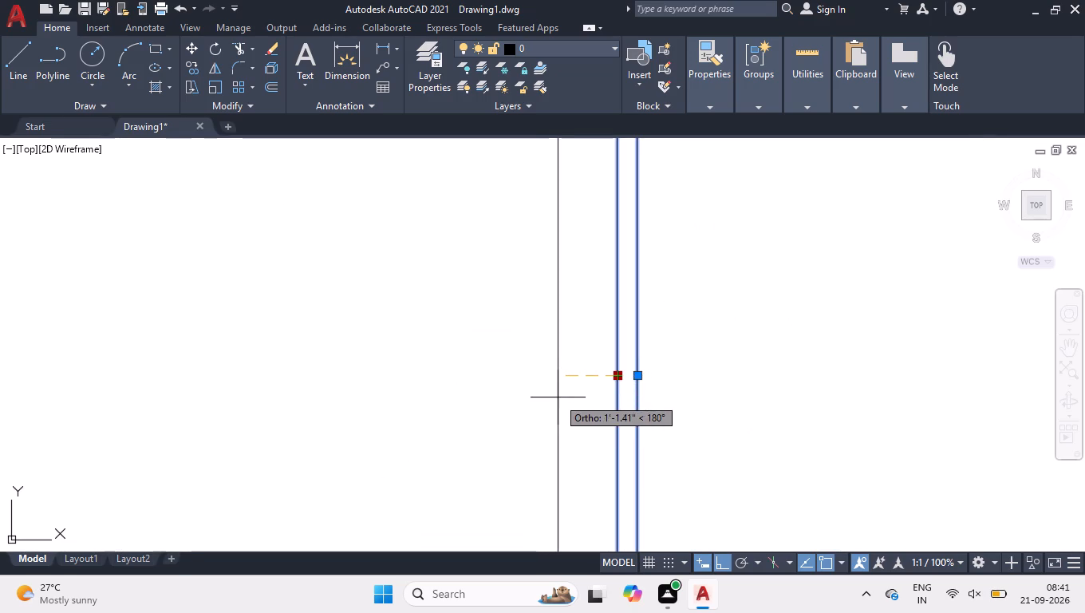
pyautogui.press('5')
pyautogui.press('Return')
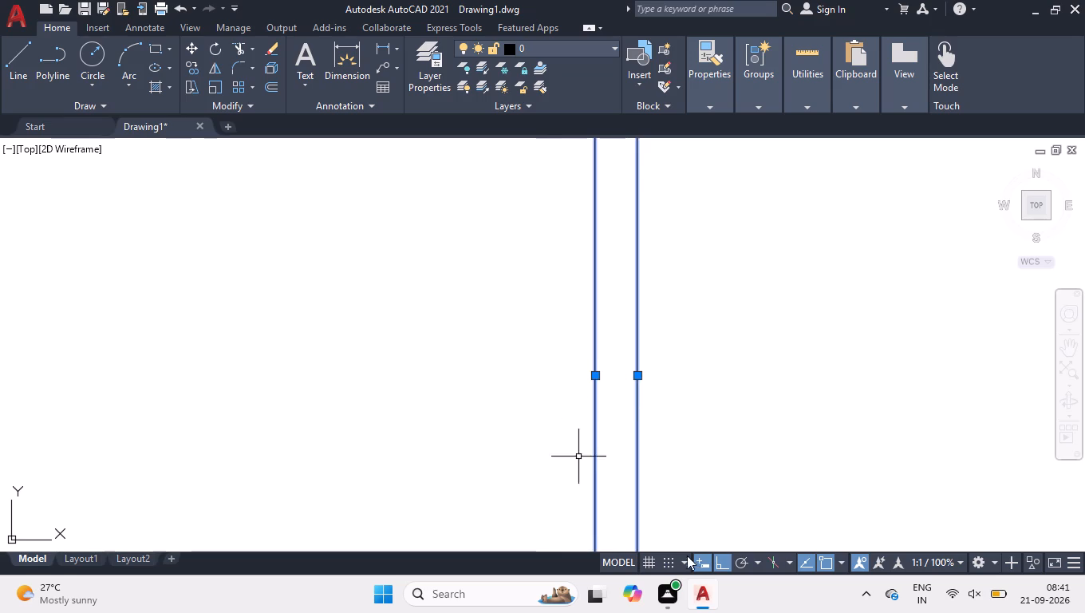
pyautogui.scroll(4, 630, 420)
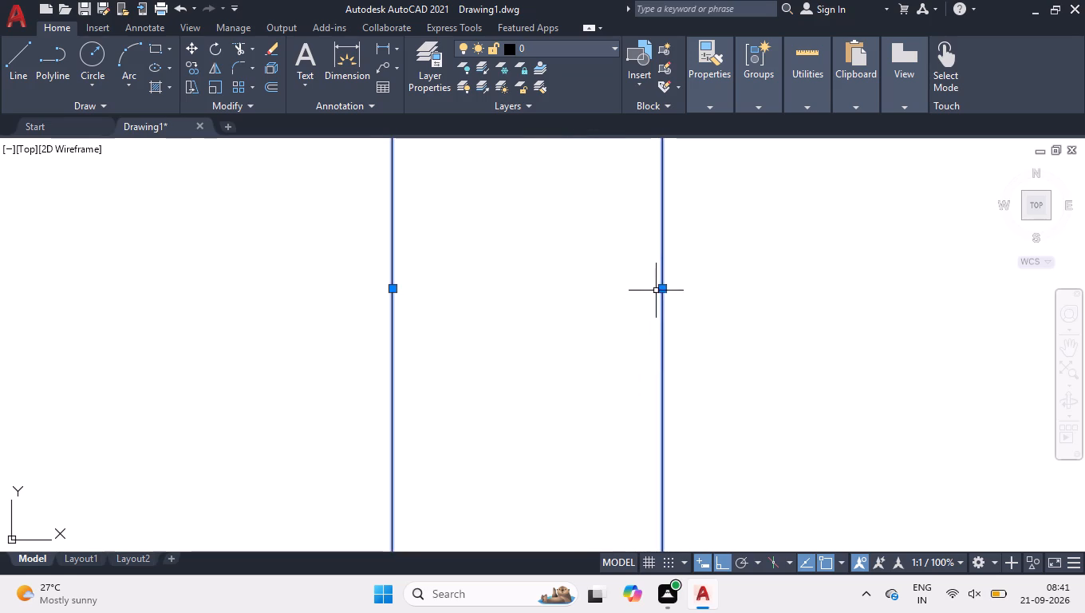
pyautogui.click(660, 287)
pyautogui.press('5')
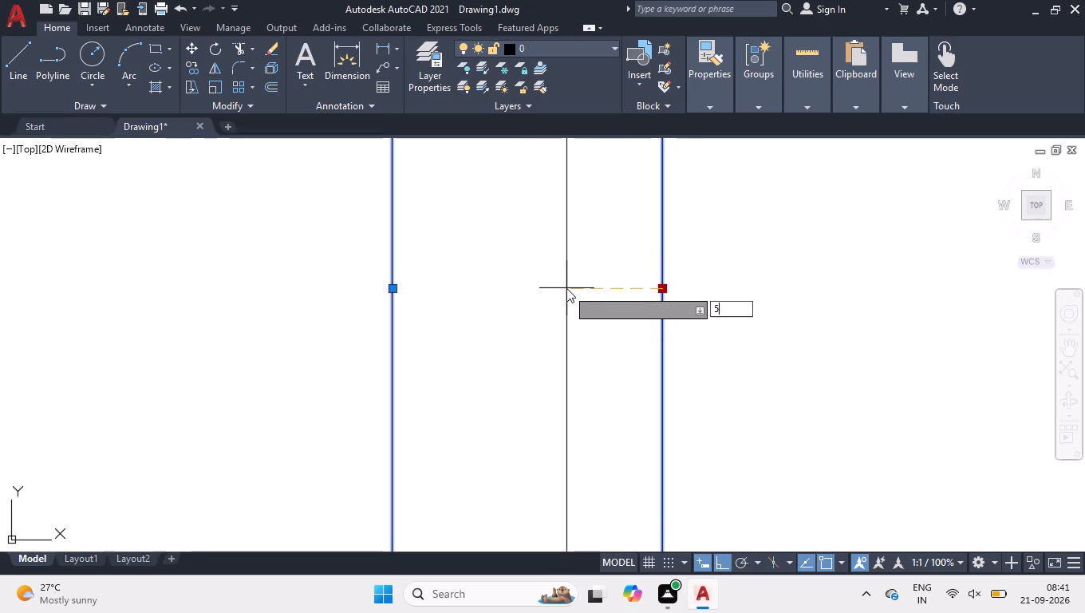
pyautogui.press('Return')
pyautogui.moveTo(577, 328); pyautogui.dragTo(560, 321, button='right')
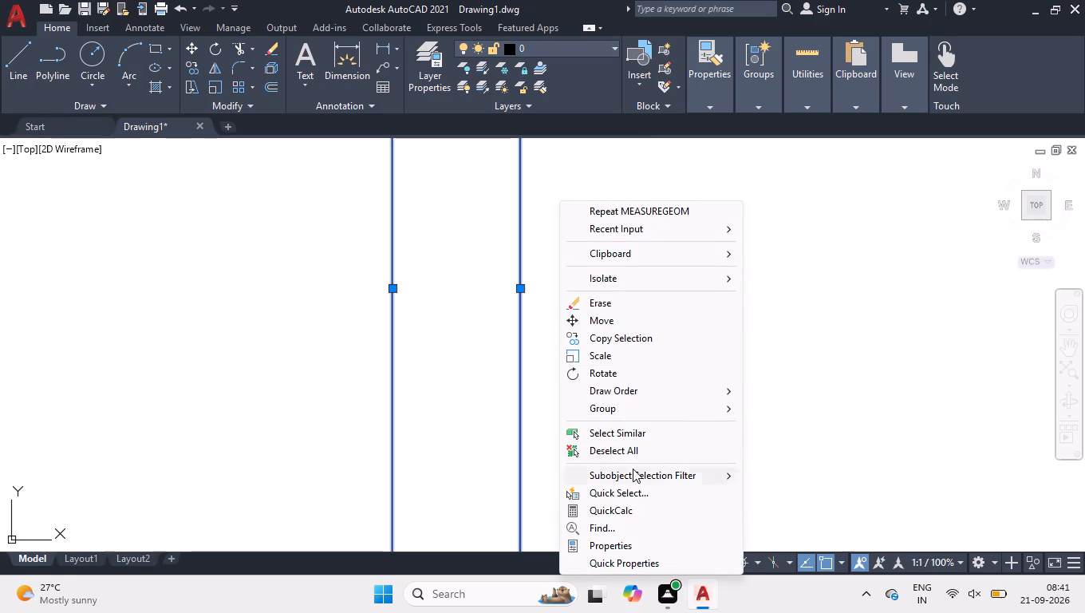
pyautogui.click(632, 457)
# Check with a linear dimension the horizontal gap between the upper partition's lower-left corner and the shifted partition's left line.
pyautogui.scroll(-4, 487, 329)
pyautogui.scroll(-4, 579, 385)
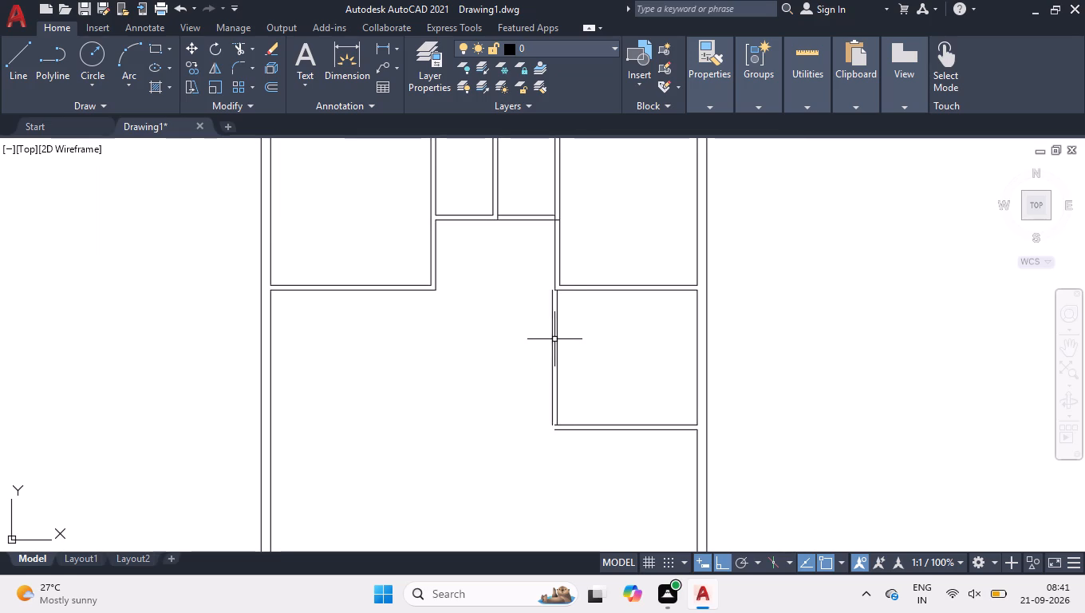
pyautogui.scroll(2, 555, 338)
pyautogui.scroll(2, 552, 241)
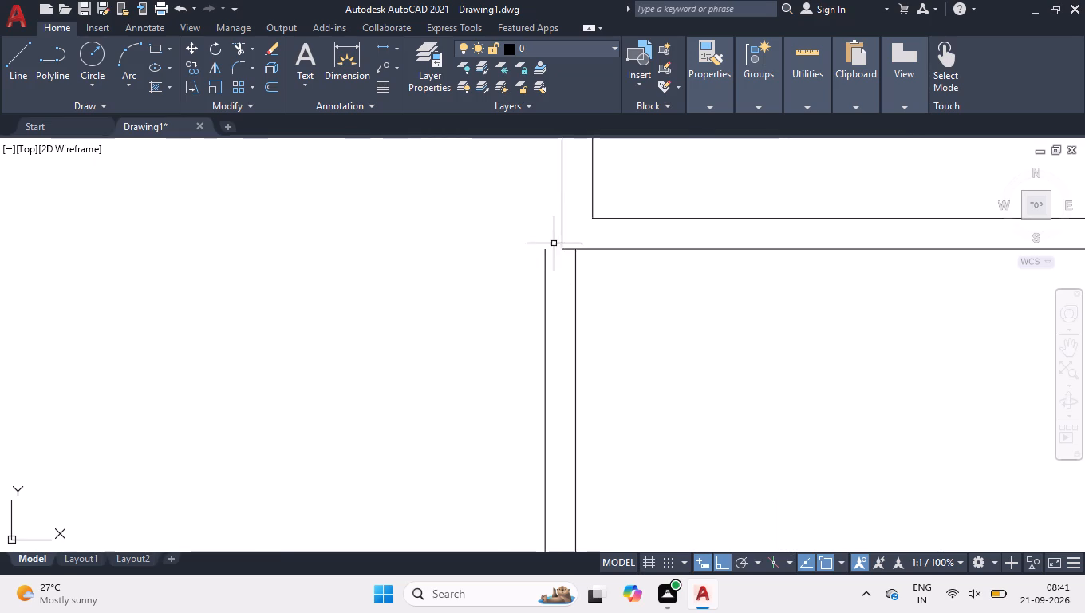
pyautogui.scroll(5, 558, 244)
pyautogui.scroll(-1, 512, 305)
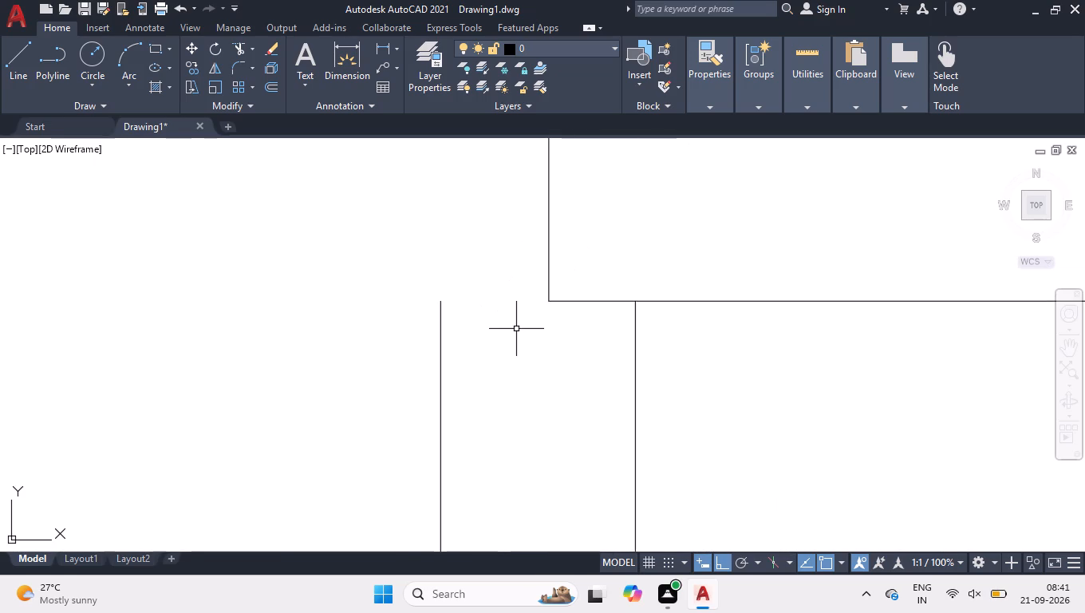
pyautogui.write('dli')
pyautogui.press('Return')
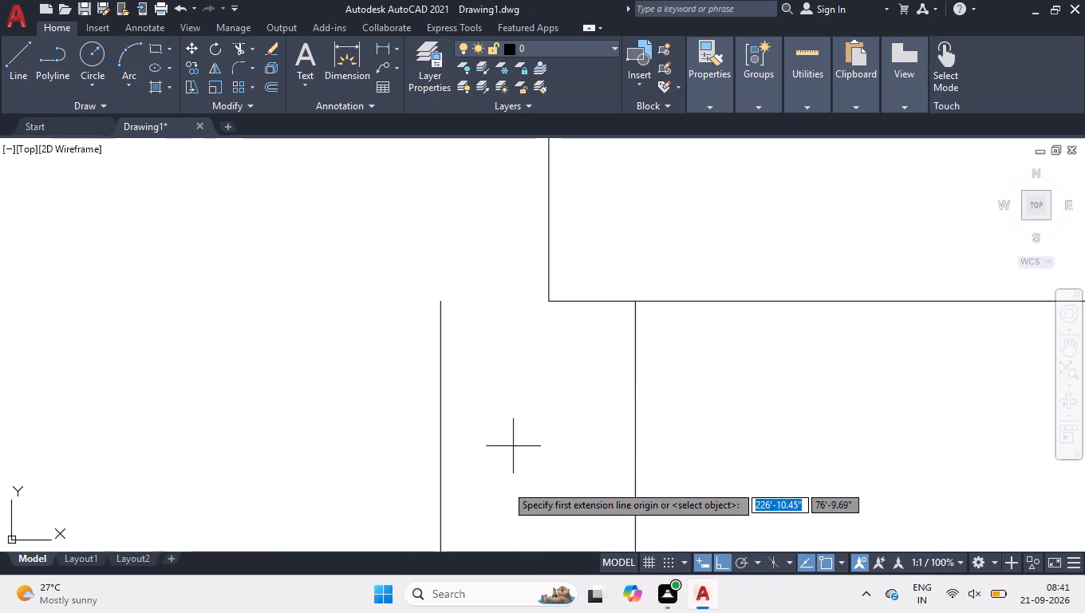
pyautogui.click(550, 301)
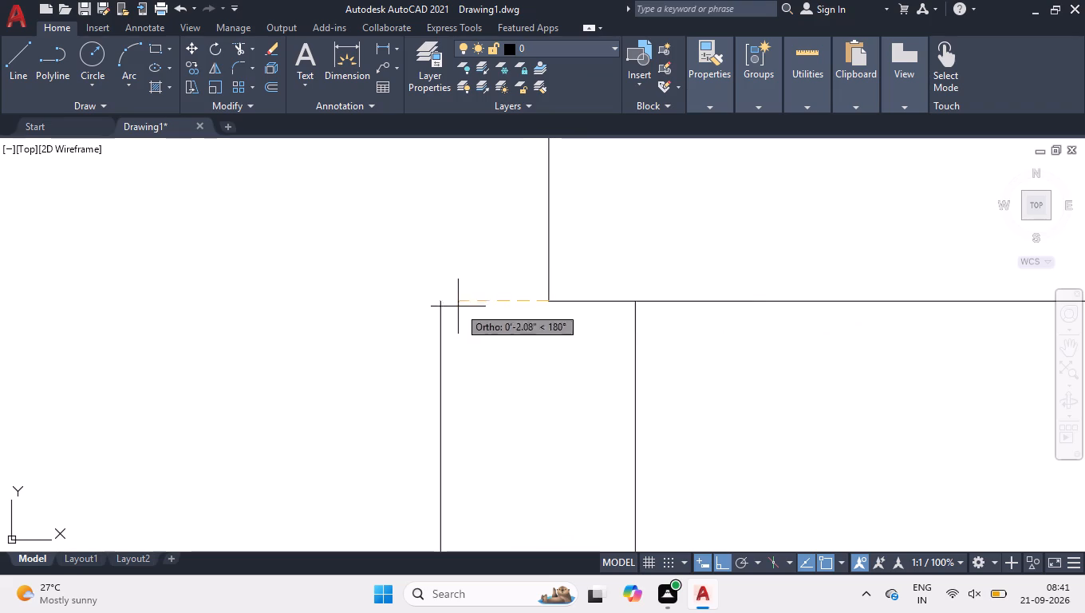
pyautogui.click(439, 301)
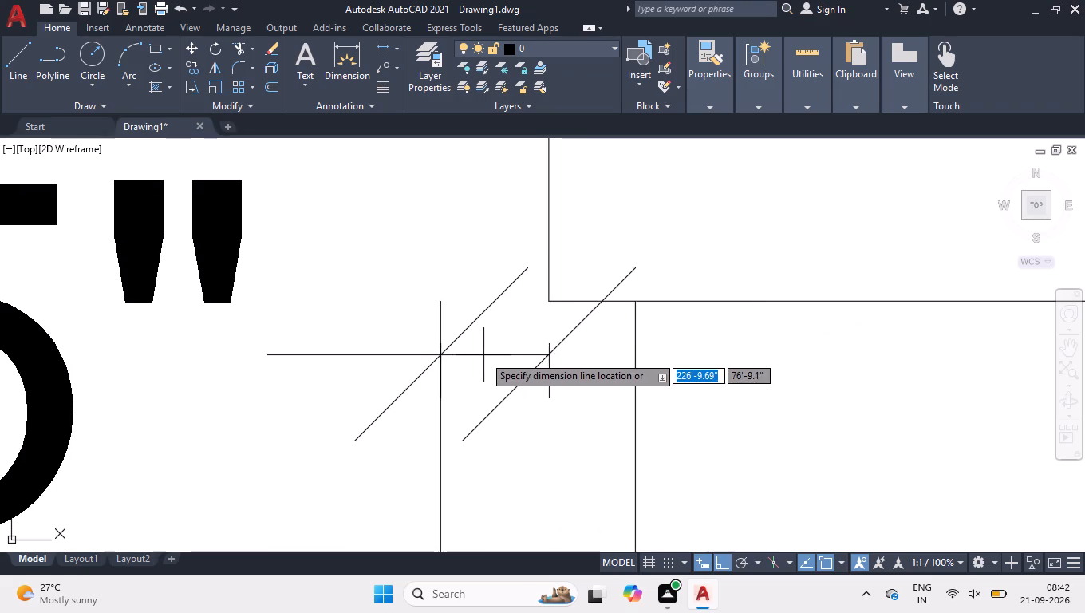
pyautogui.scroll(-3, 475, 322)
pyautogui.press('space')
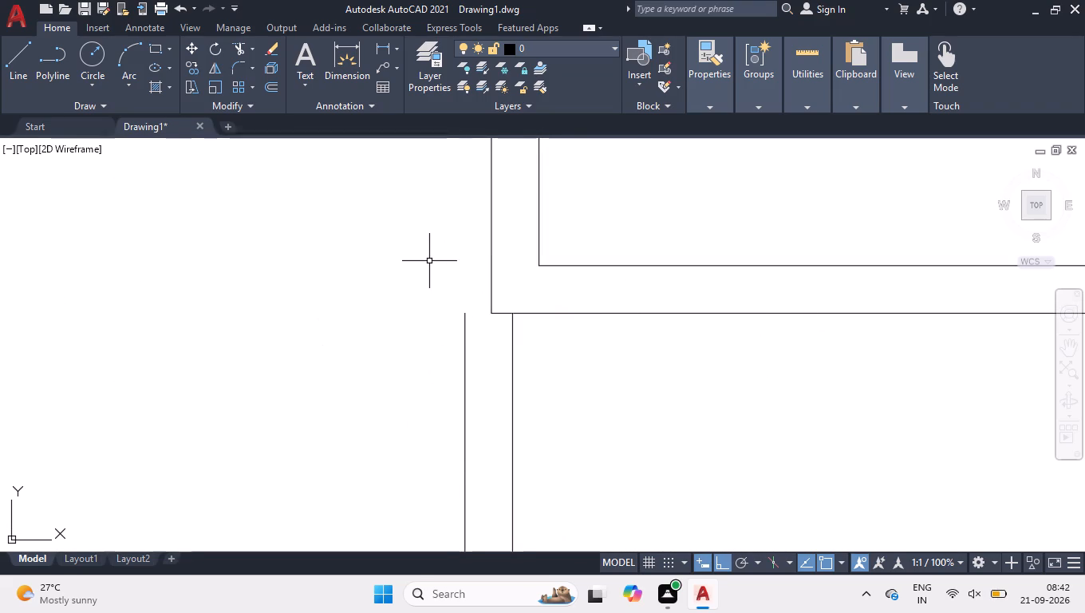
# Erase both vertical lines of the shifted partition on the left side of the middle right-hand room.
pyautogui.scroll(-1, 429, 262)
pyautogui.scroll(-2, 501, 352)
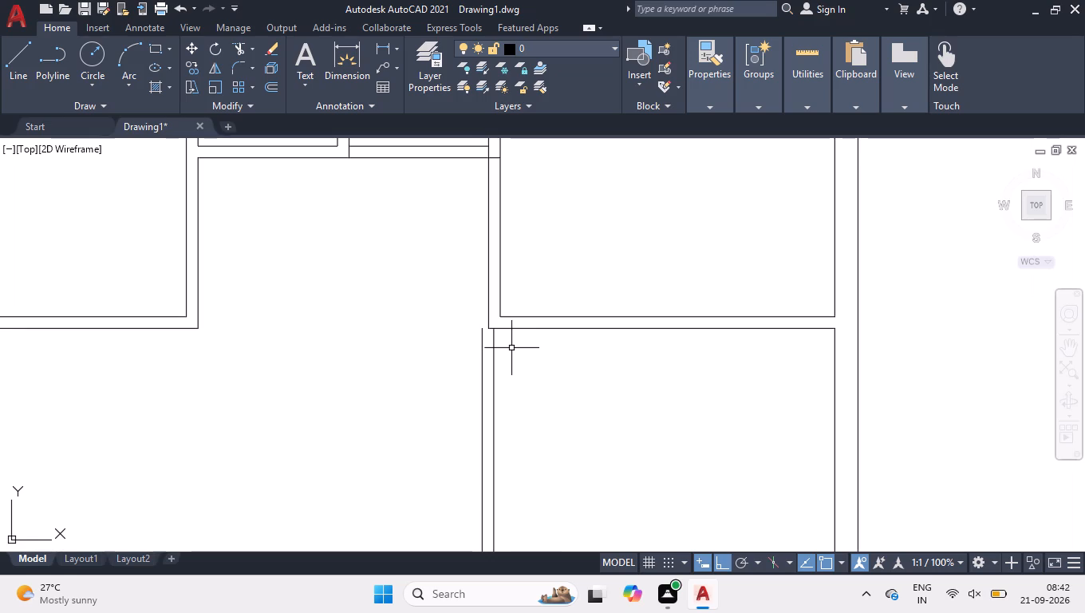
pyautogui.scroll(-2, 434, 235)
pyautogui.scroll(1, 453, 323)
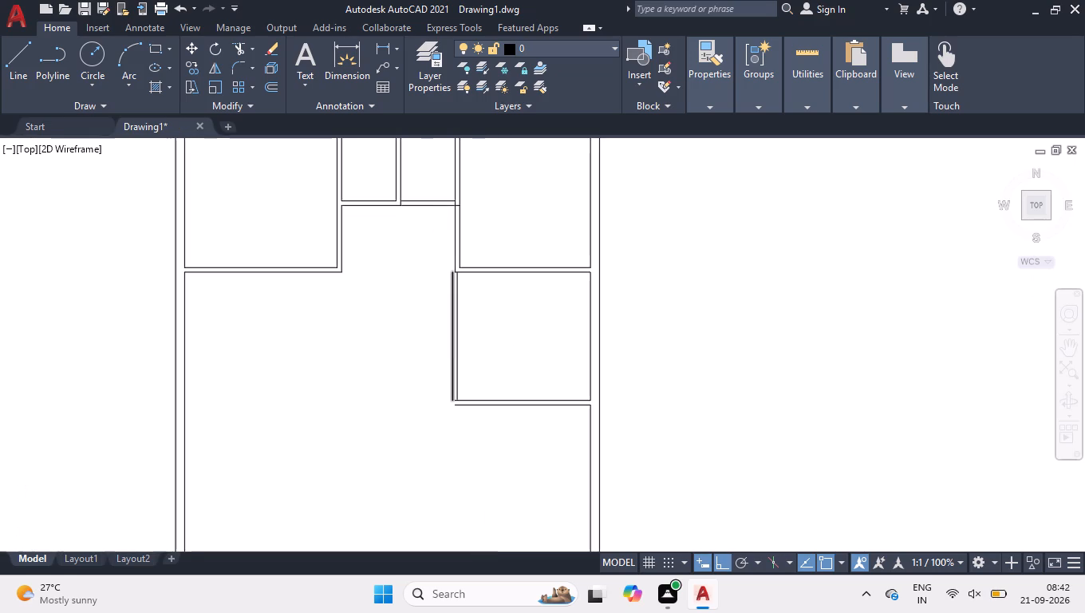
pyautogui.scroll(-1, 452, 326)
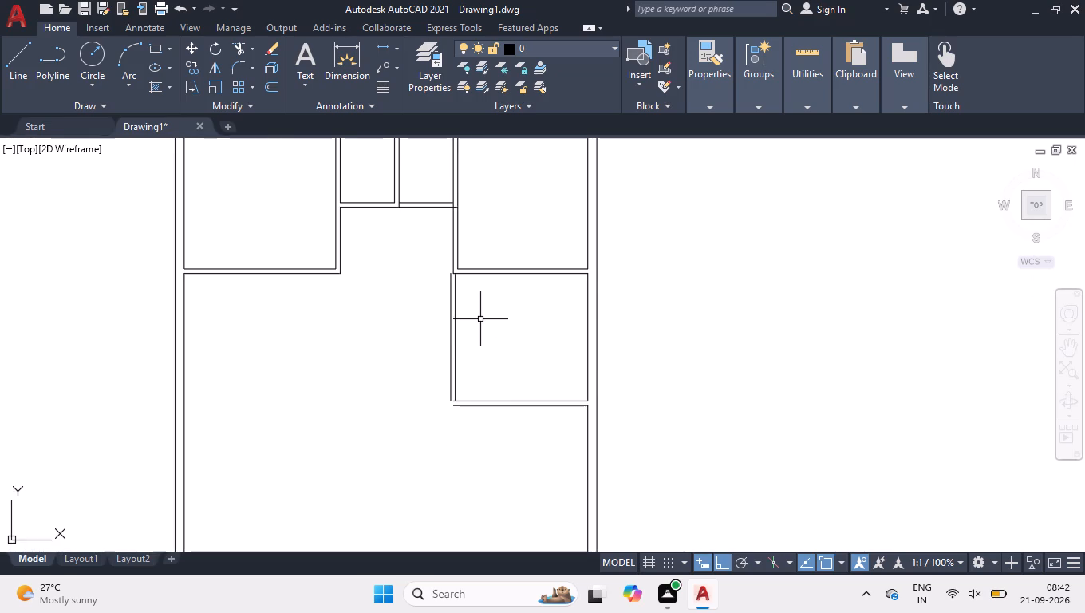
pyautogui.click(459, 298)
pyautogui.click(420, 319)
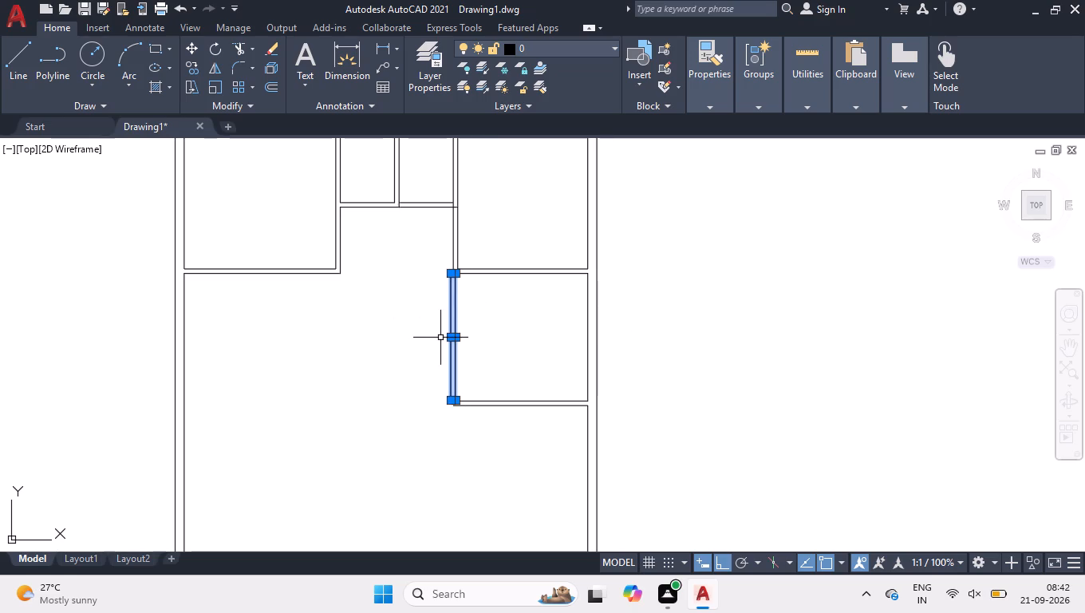
pyautogui.press('Delete')
# Draw a vertical line from the upper-right room's outer lower-left corner down to the left end of the lower horizontal partition's bottom line.
pyautogui.press('l')
pyautogui.press('Return')
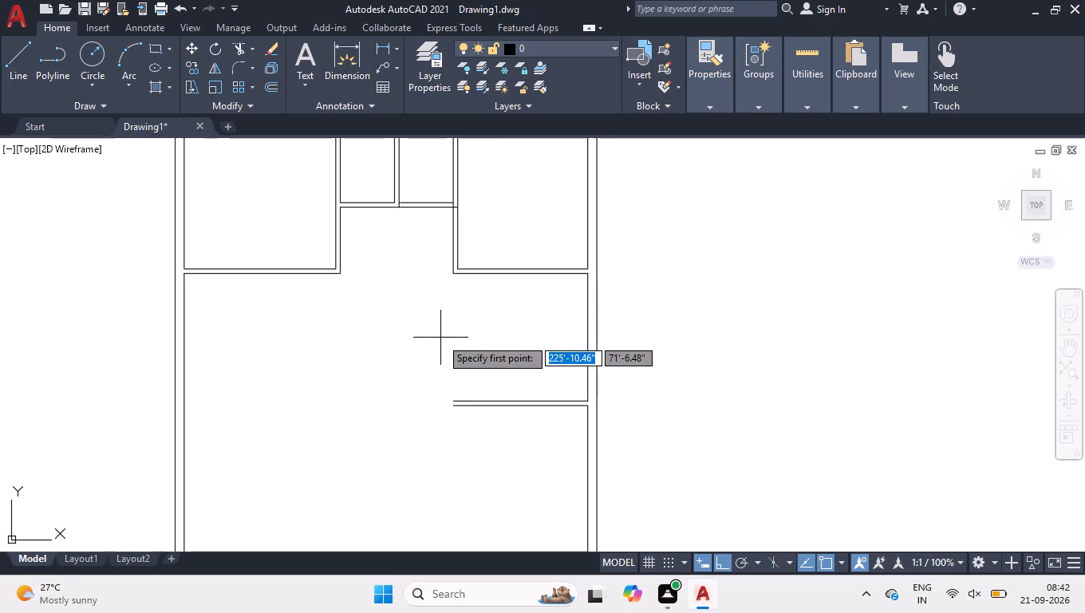
pyautogui.scroll(2, 402, 383)
pyautogui.scroll(-1, 510, 306)
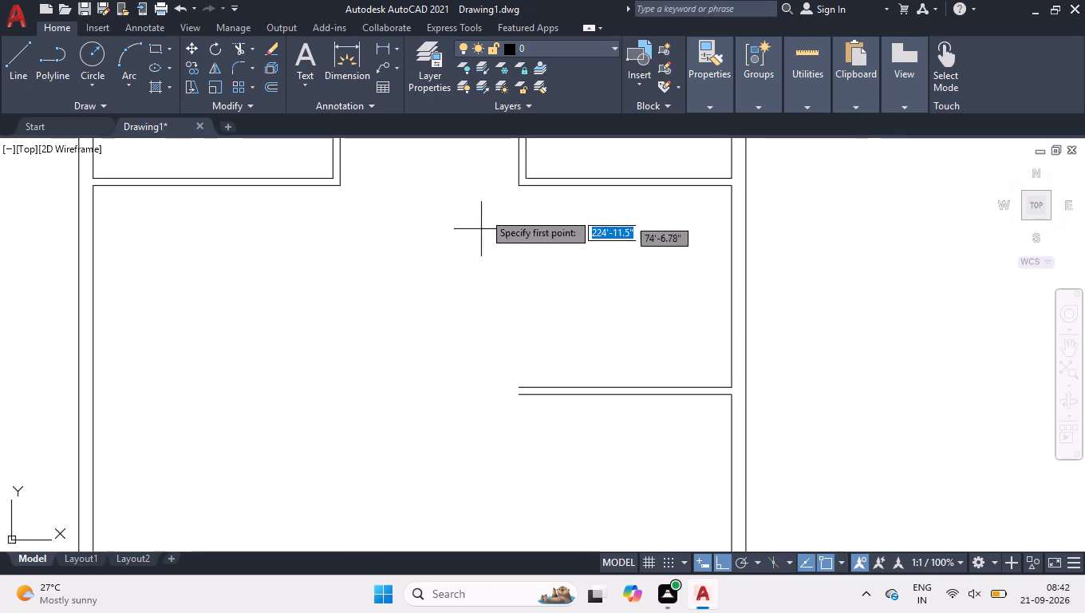
pyautogui.click(518, 187)
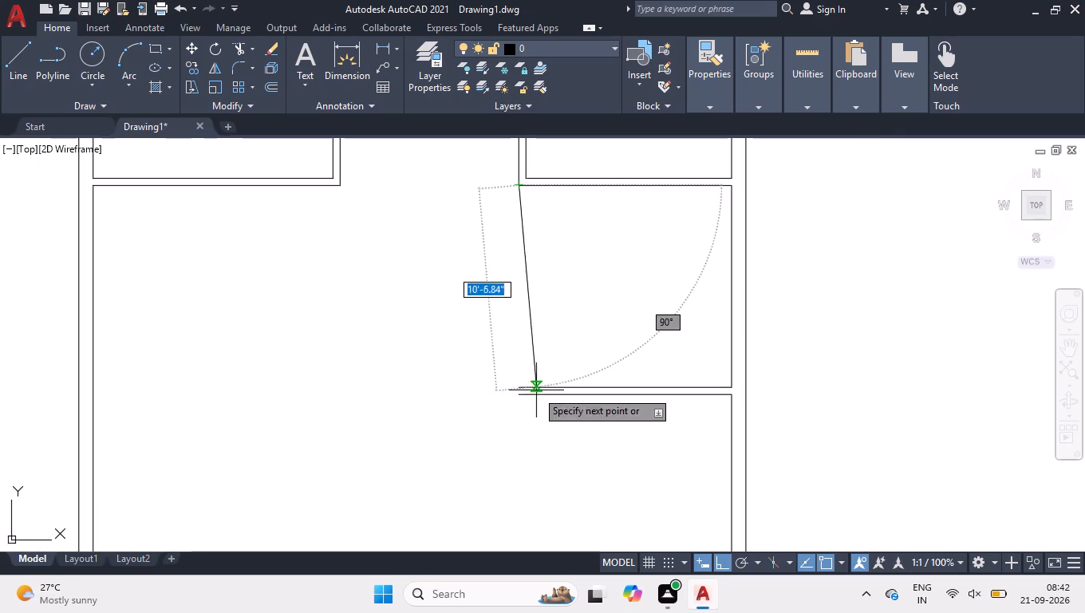
pyautogui.click(519, 396)
pyautogui.press('Return')
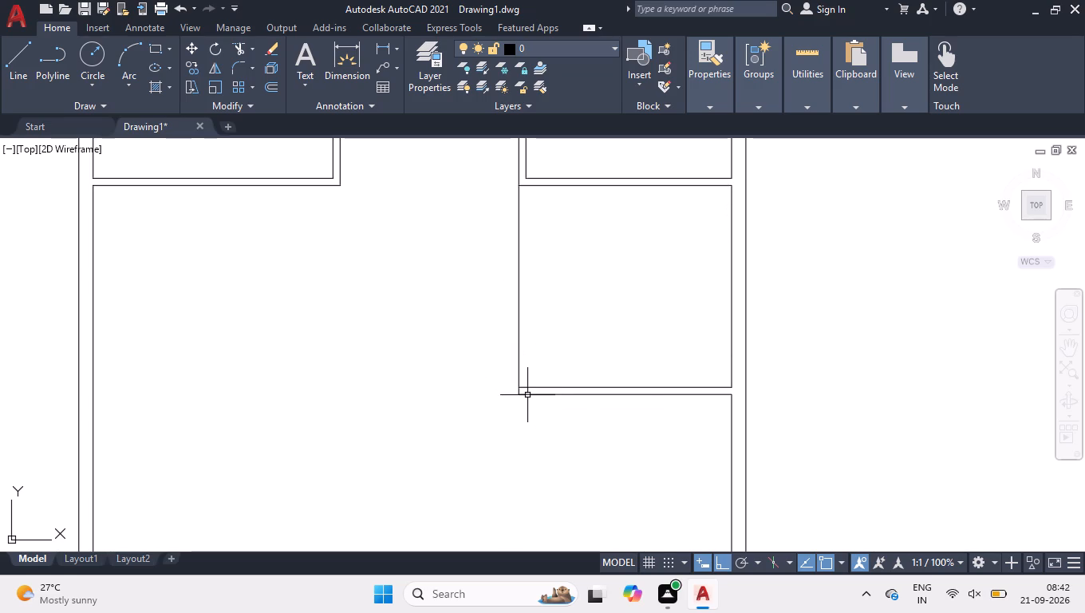
# Offset the new vertical line 4.5" to the right, into the room, to form the partition's thickness.
pyautogui.click(524, 272)
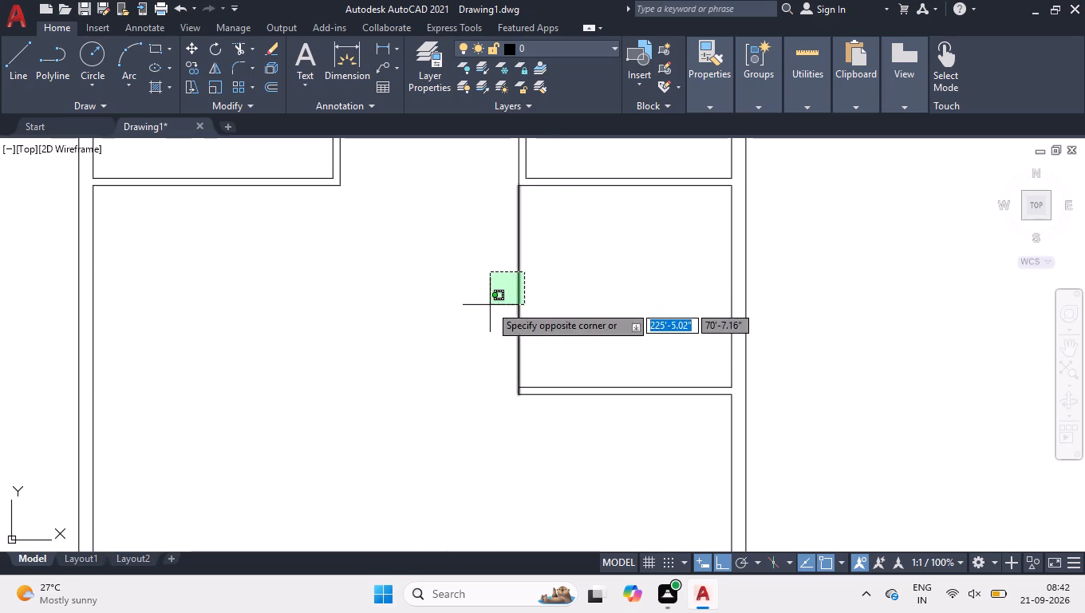
pyautogui.click(490, 305)
pyautogui.write('off')
pyautogui.press('Return')
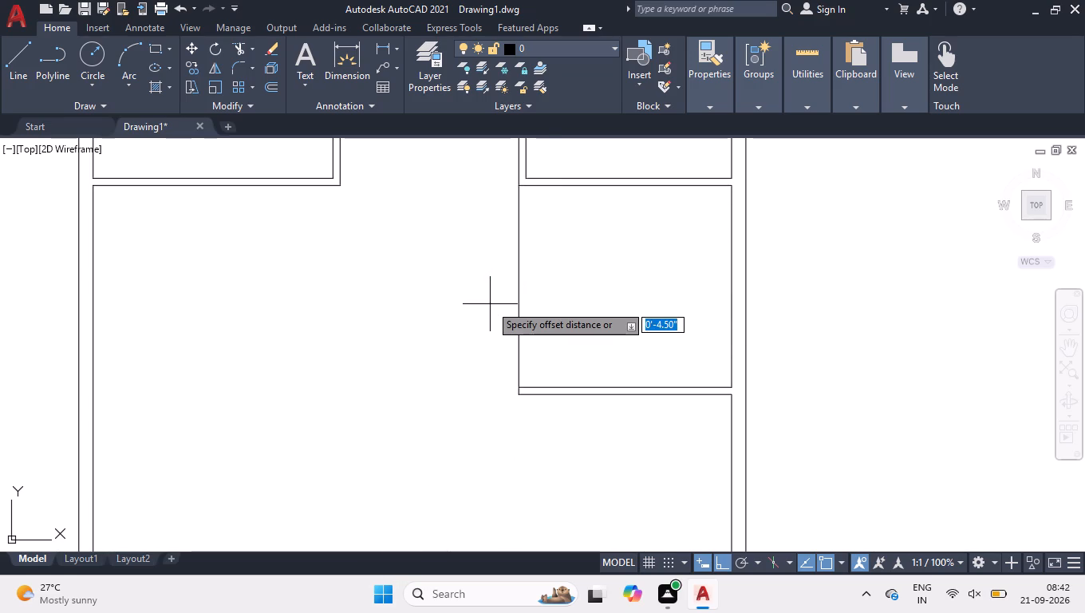
pyautogui.write('4.5')
pyautogui.press('Return')
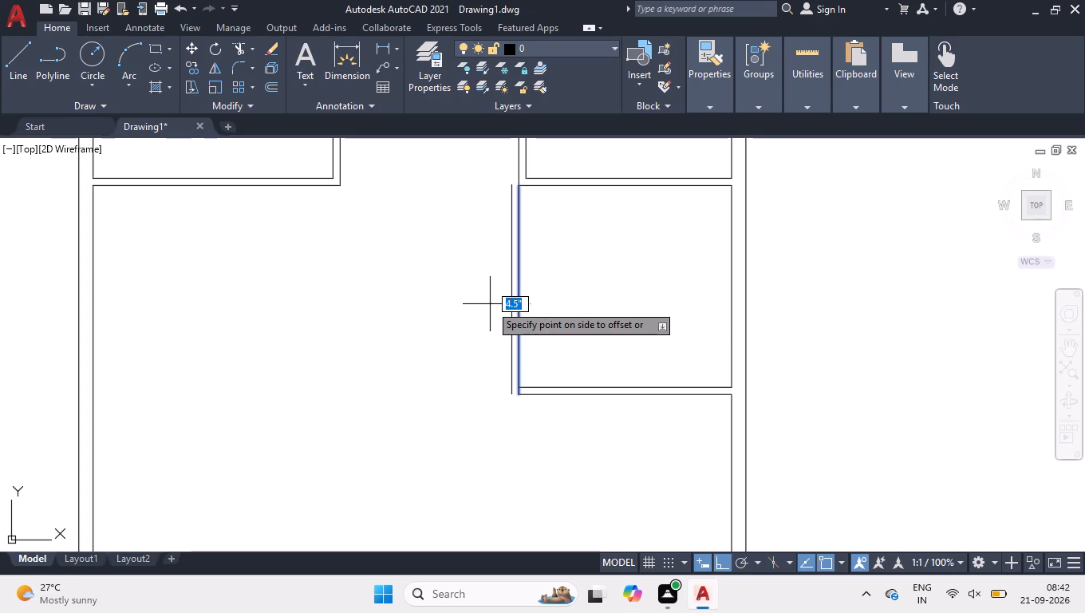
pyautogui.click(578, 288)
pyautogui.press('Return')
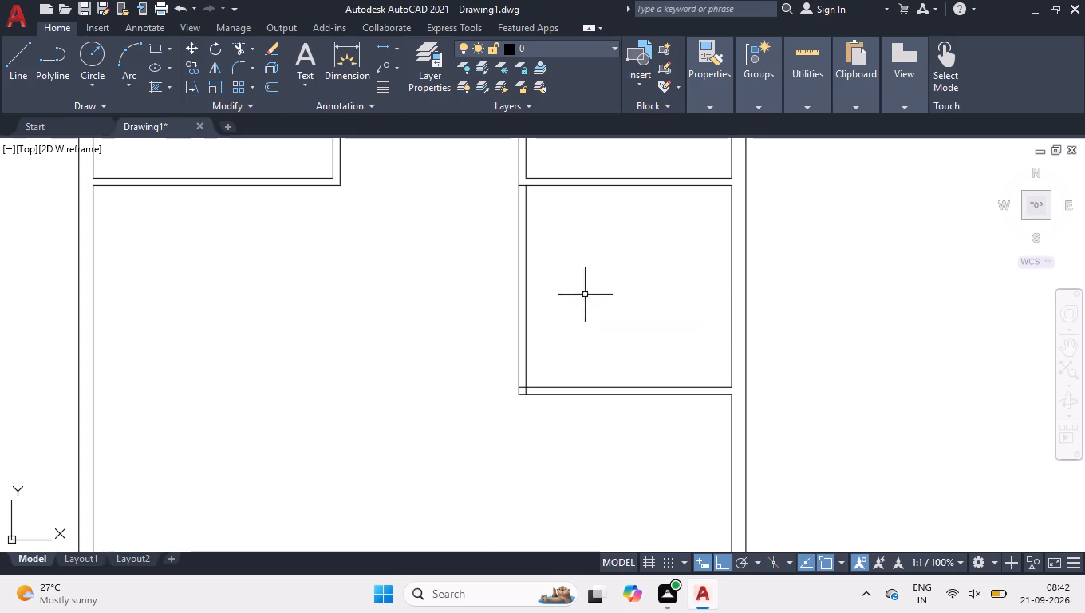
# Draw the lower-left room outline from the inner lower-left wall corner: 12'7" right, 13' up, and back perpendicular to the left wall.
pyautogui.scroll(-2, 541, 246)
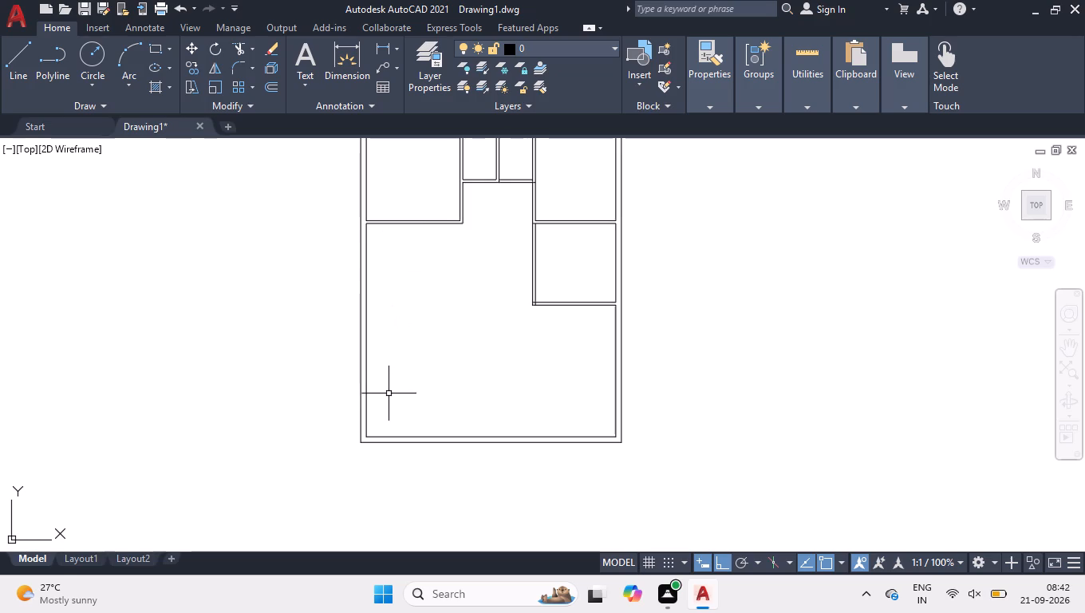
pyautogui.scroll(1, 359, 347)
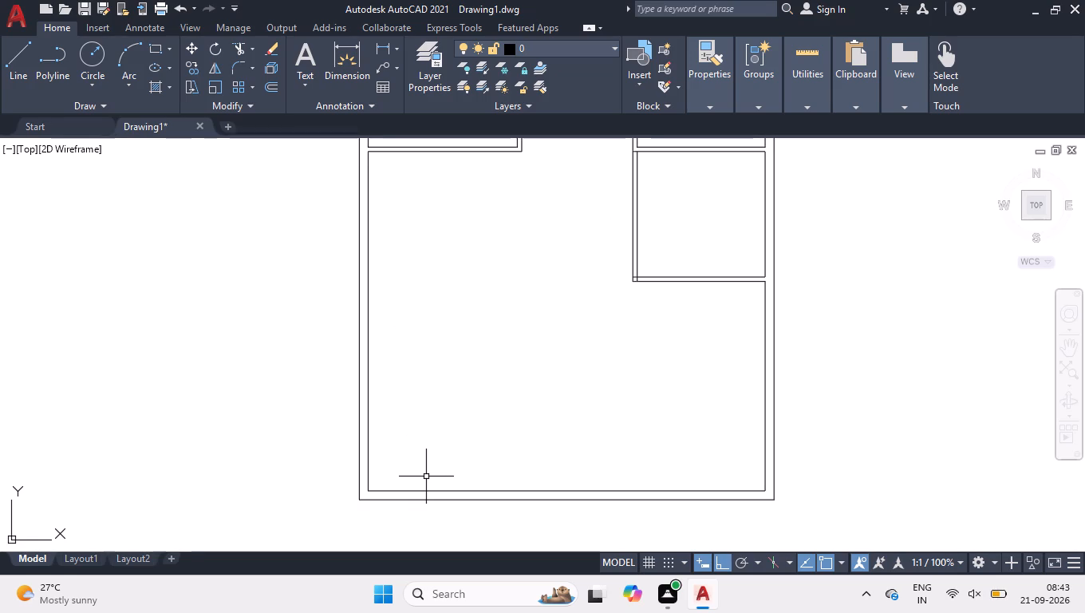
pyautogui.press('l')
pyautogui.press('Return')
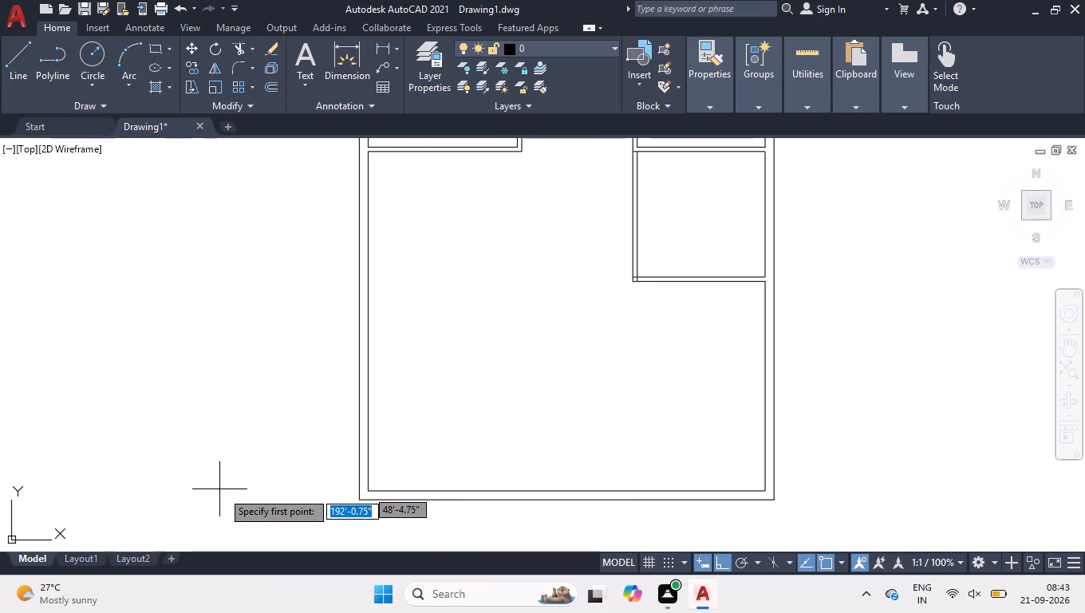
pyautogui.click(367, 489)
pyautogui.write("12'7")
pyautogui.press('Return')
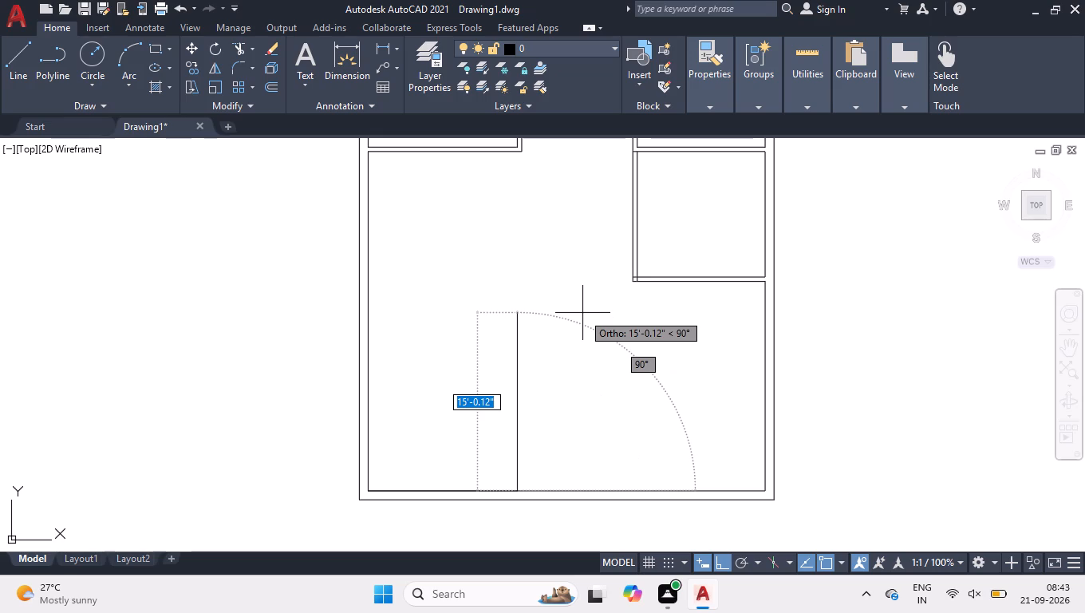
pyautogui.write("13'")
pyautogui.press('Return')
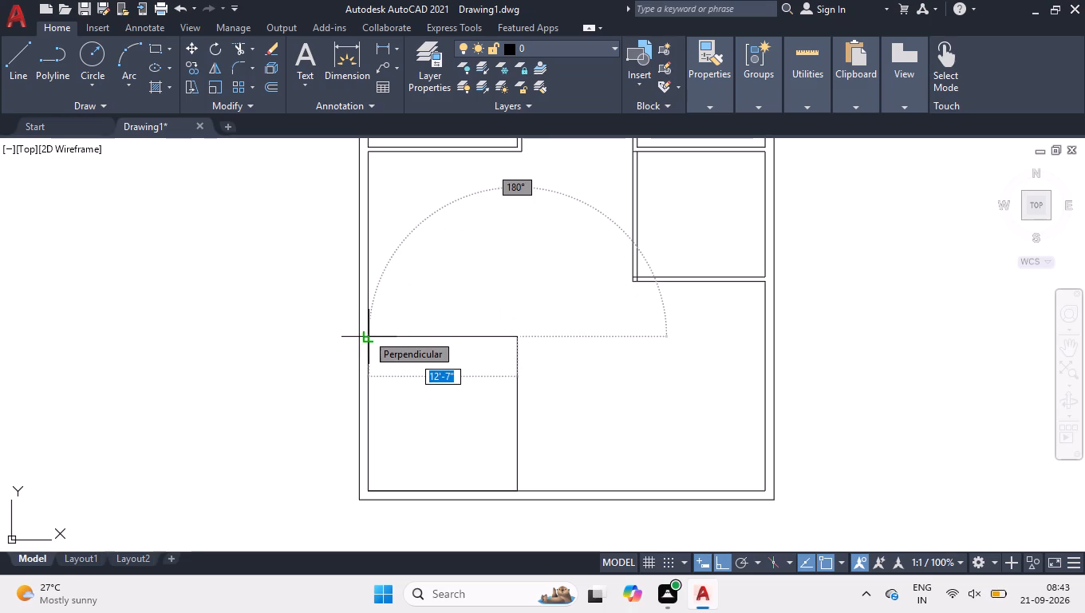
pyautogui.click(367, 334)
pyautogui.press('space')
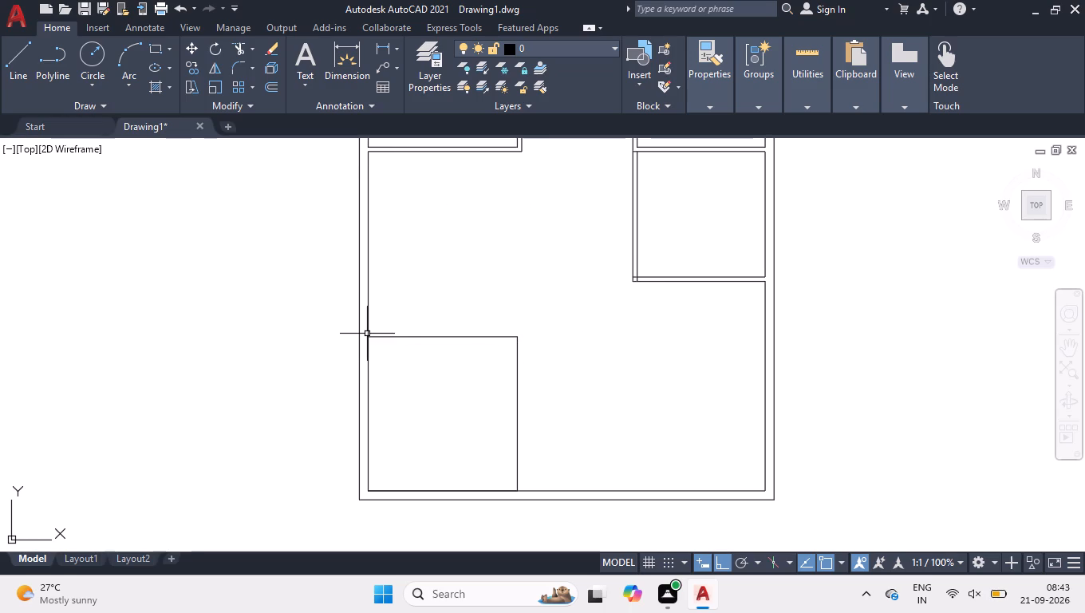
# Erase the 12'7" construction line lying on the bottom wall's inner line in the lower-left room.
pyautogui.click(460, 491)
pyautogui.press('Delete')
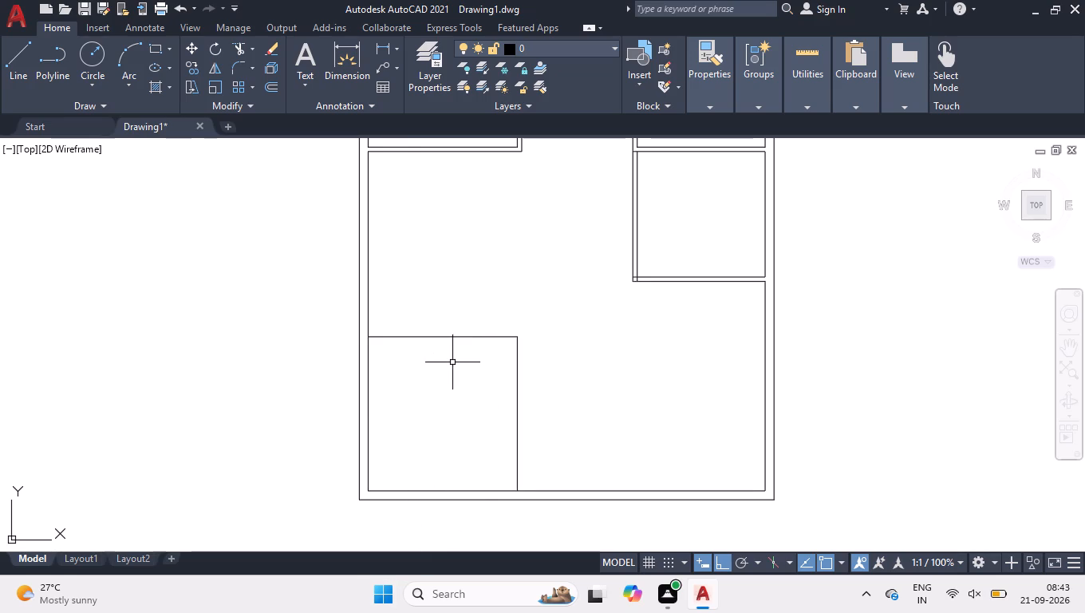
# Offset the lower-left room's top line upward and its right-hand line to the right by 4.5" to form the partitions.
pyautogui.scroll(1, 452, 362)
pyautogui.scroll(-1, 452, 366)
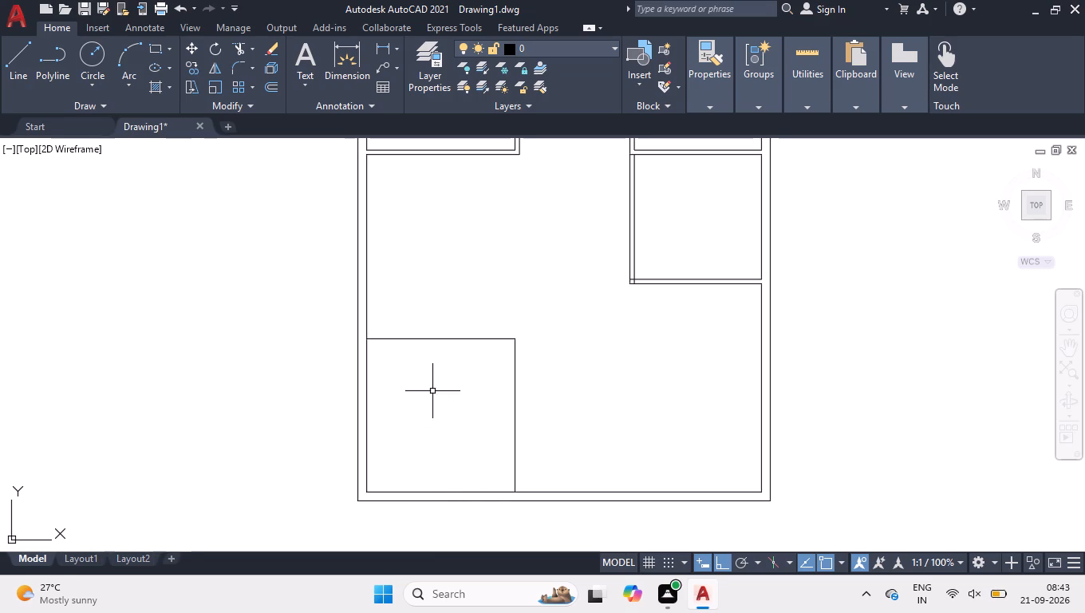
pyautogui.scroll(1, 507, 470)
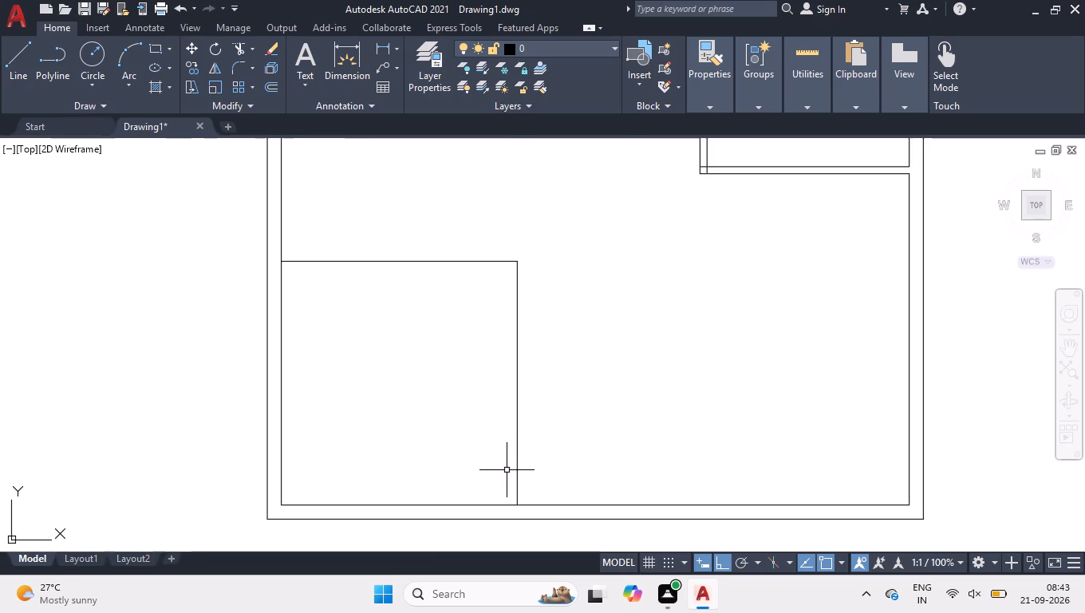
pyautogui.write('off')
pyautogui.press('Return')
pyautogui.press('4')
pyautogui.write('.5')
pyautogui.press('Return')
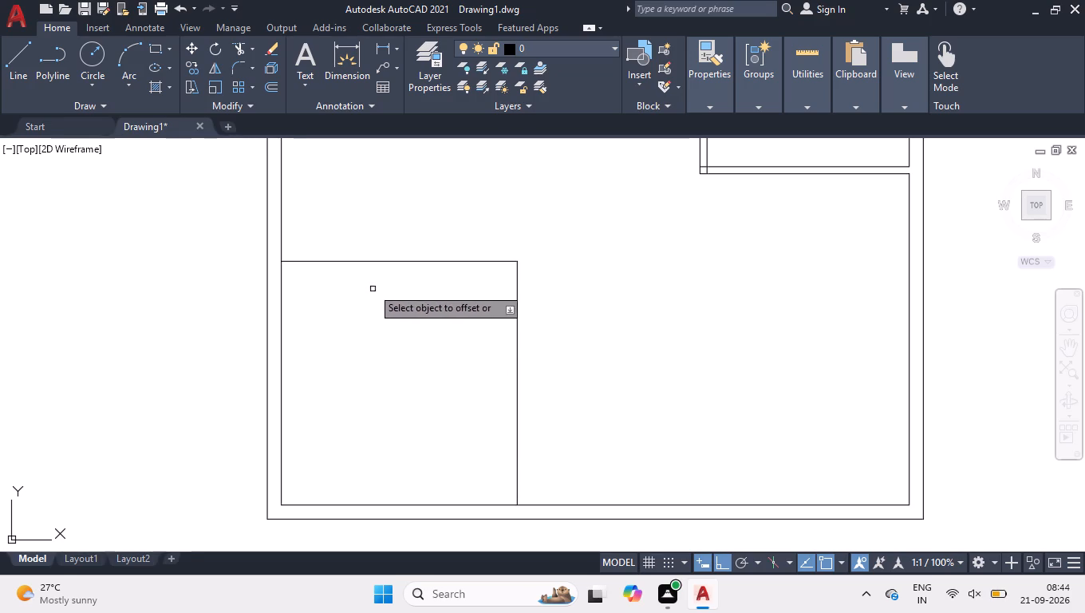
pyautogui.click(368, 261)
pyautogui.click(373, 204)
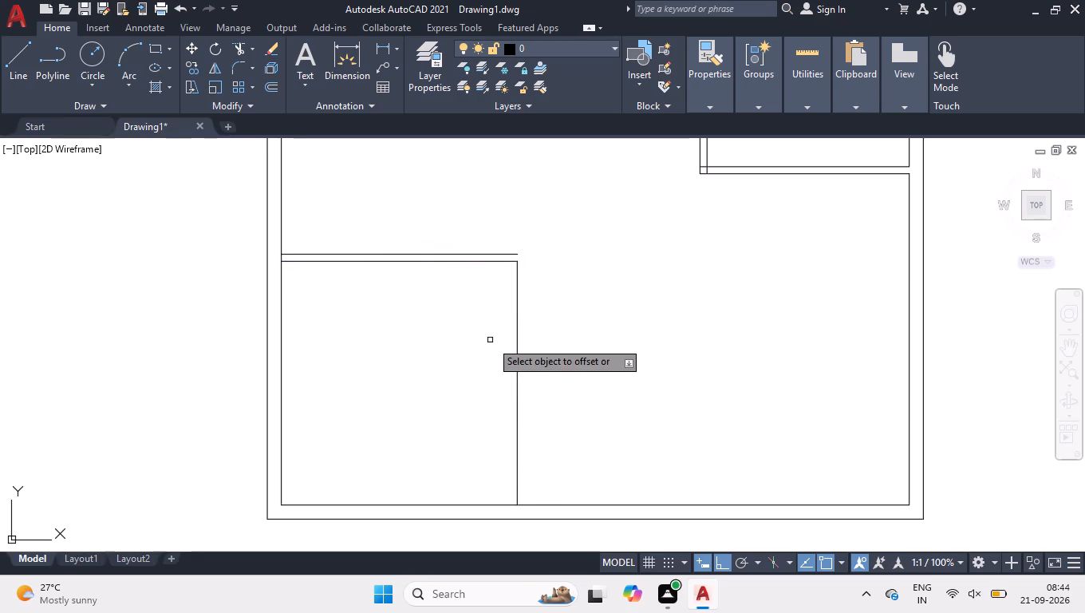
pyautogui.click(518, 357)
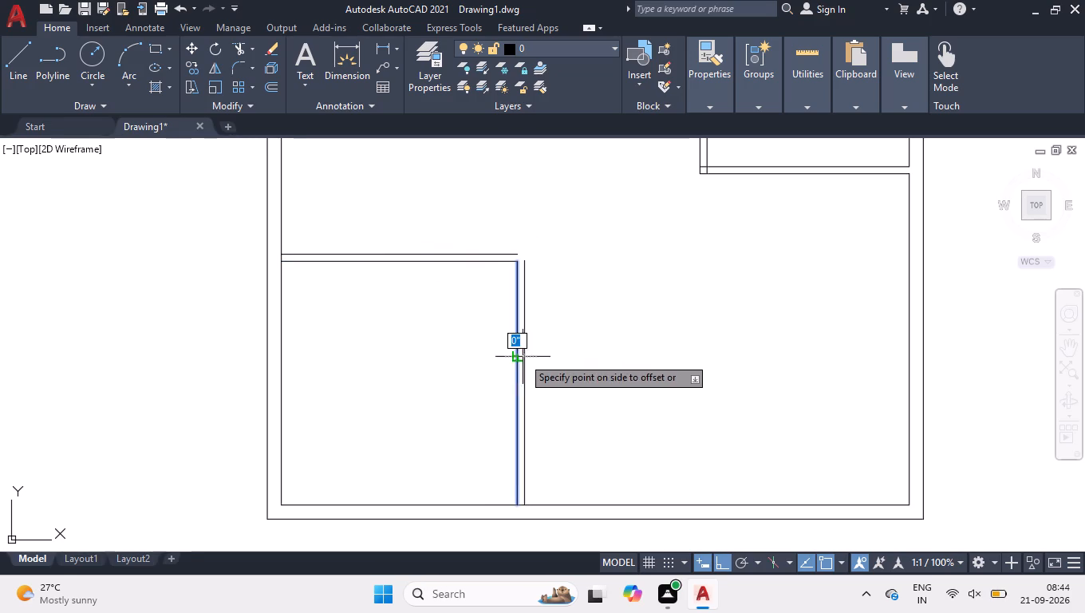
pyautogui.click(533, 357)
pyautogui.press('Return')
# Fillet the two outer partition lines of the lower-left room into a closed upper-right corner.
pyautogui.press('f')
pyautogui.press('Return')
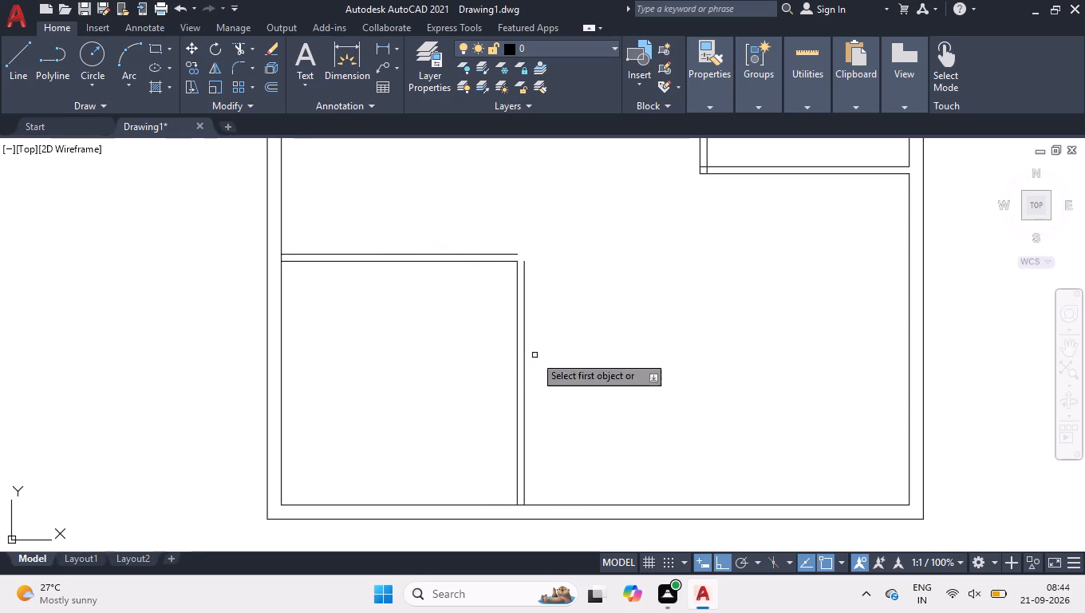
pyautogui.click(509, 253)
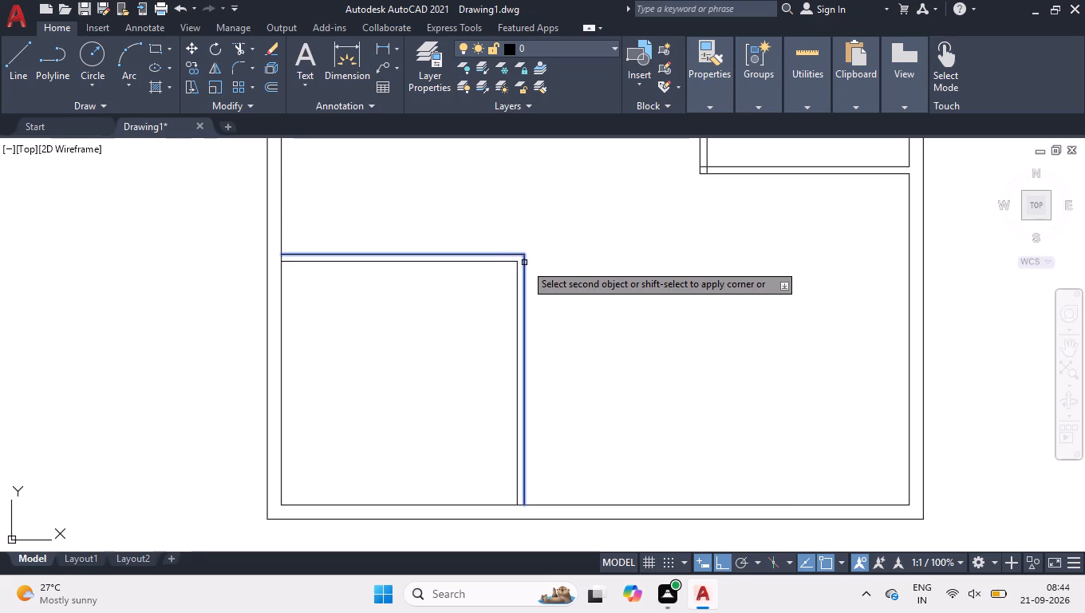
pyautogui.click(526, 264)
# Offset the lower-left room's outer top partition line 8'3" upward.
pyautogui.scroll(-2, 468, 362)
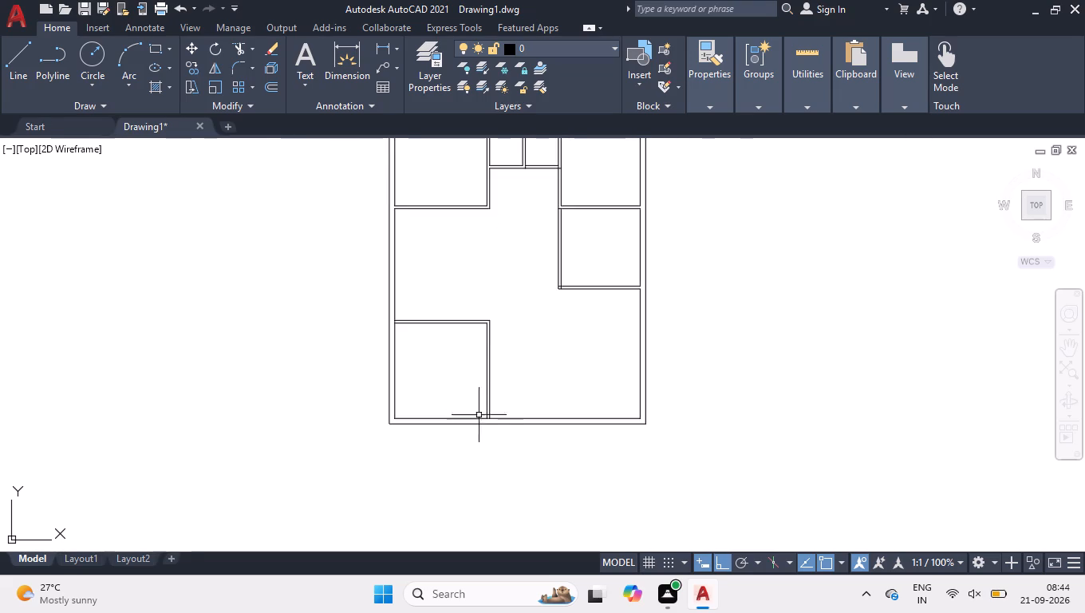
pyautogui.scroll(-1, 485, 431)
pyautogui.scroll(1, 471, 314)
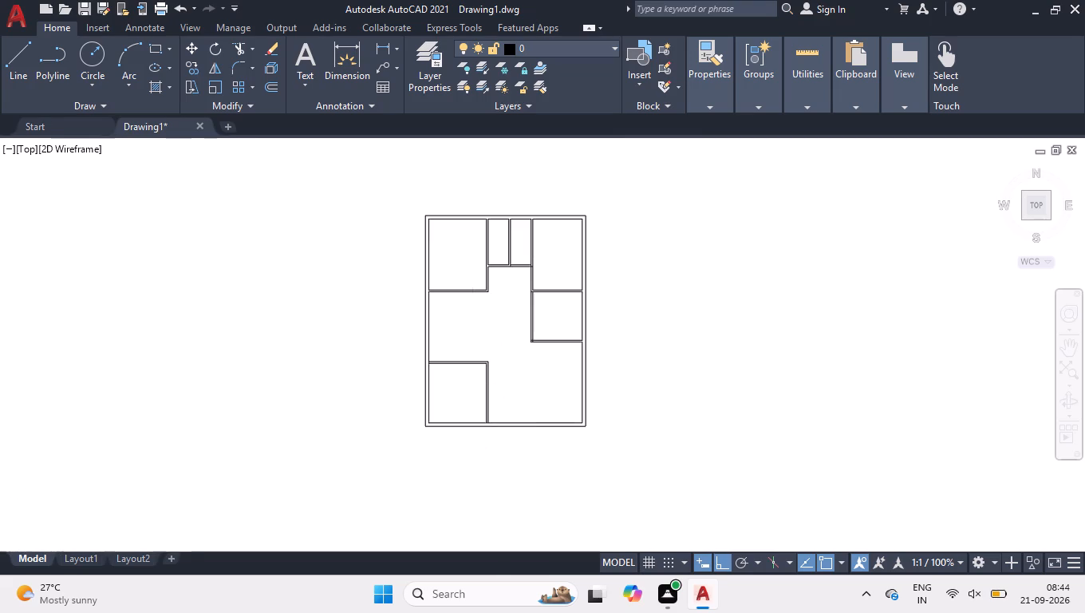
pyautogui.scroll(2, 446, 342)
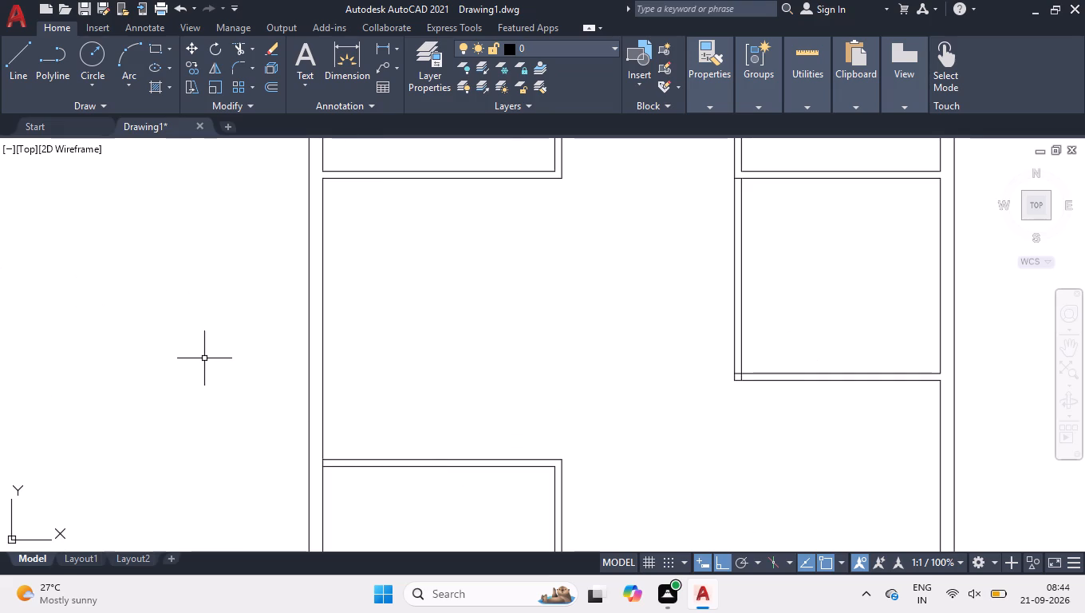
pyautogui.write('of')
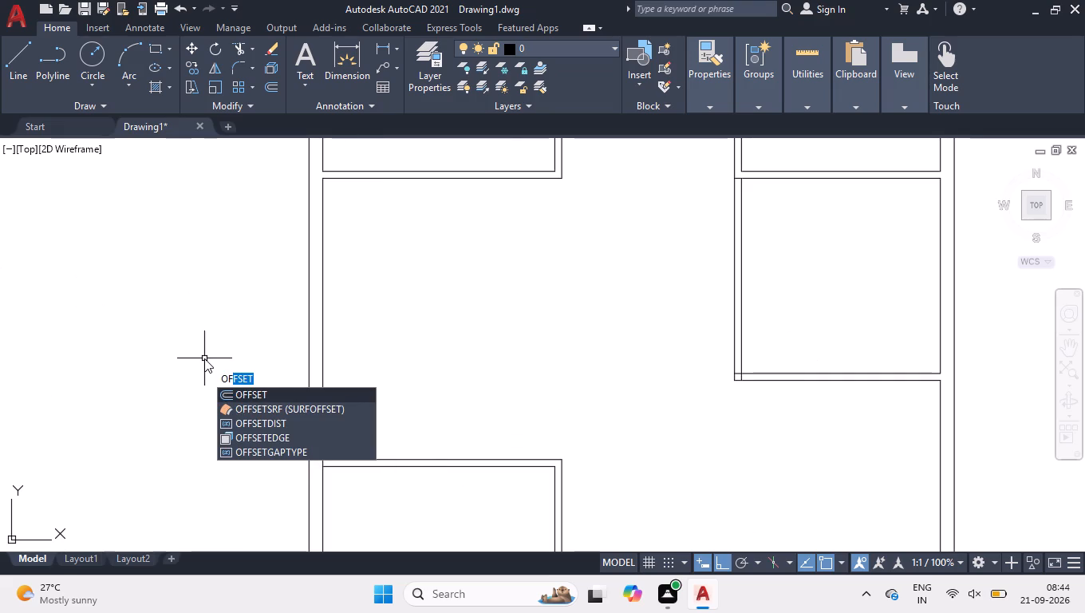
pyautogui.press('f')
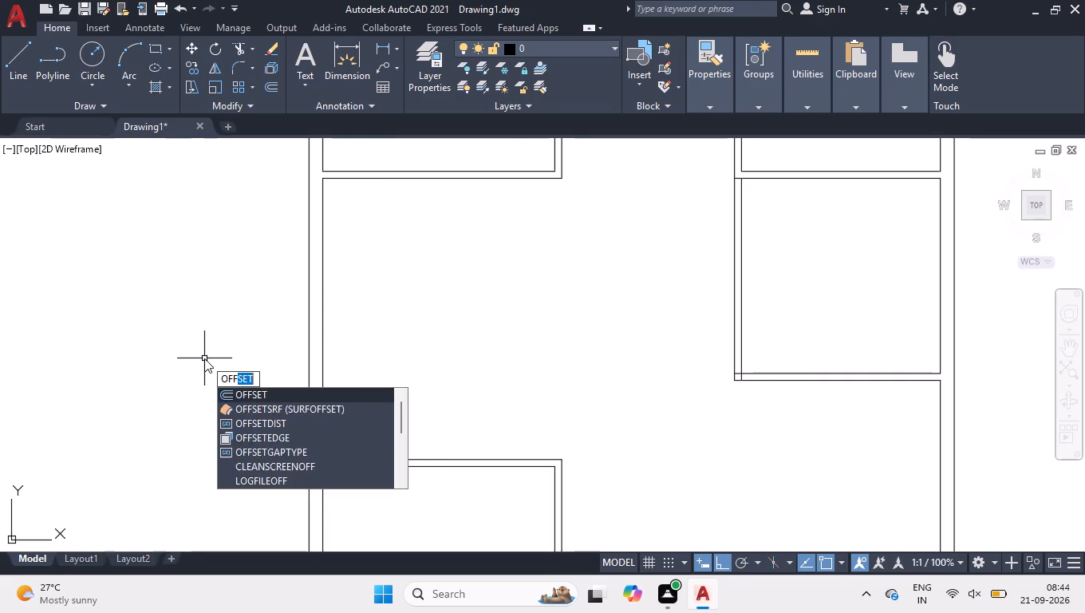
pyautogui.press('Return')
pyautogui.press('8')
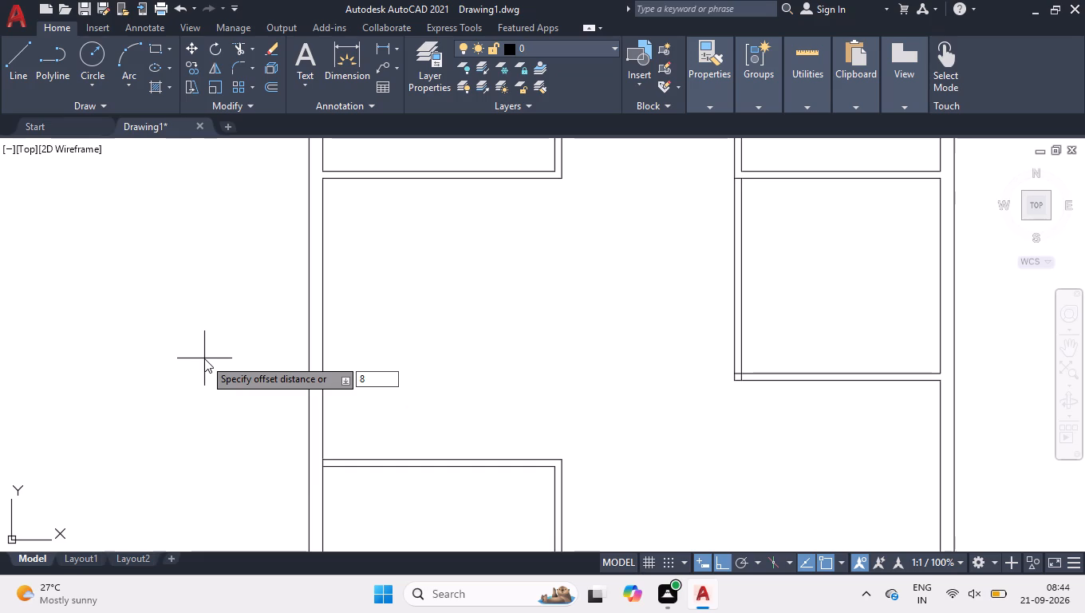
pyautogui.write("'3")
pyautogui.press('Return')
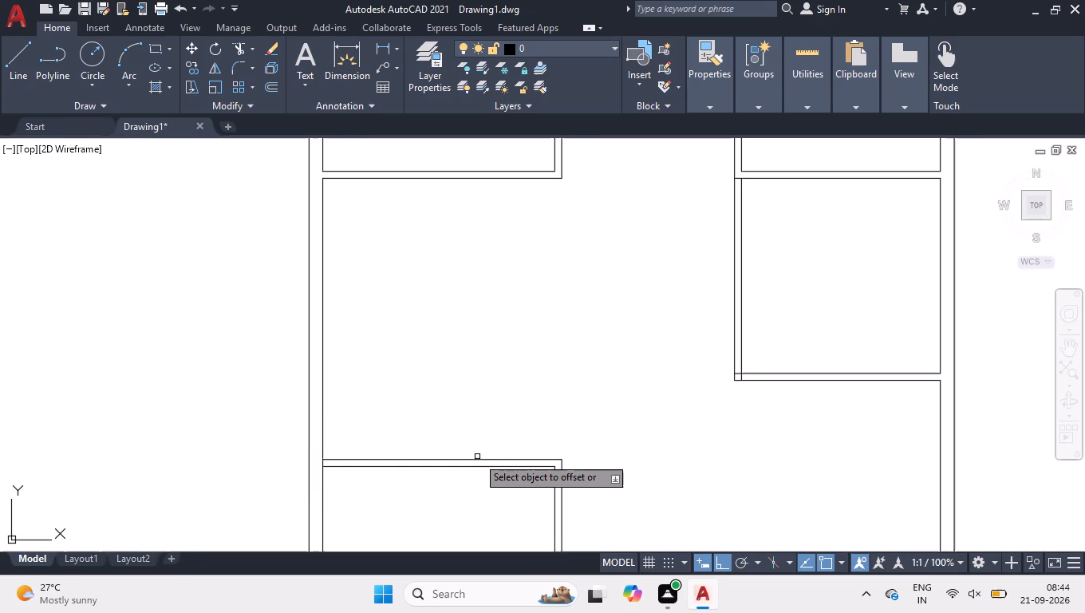
pyautogui.click(477, 457)
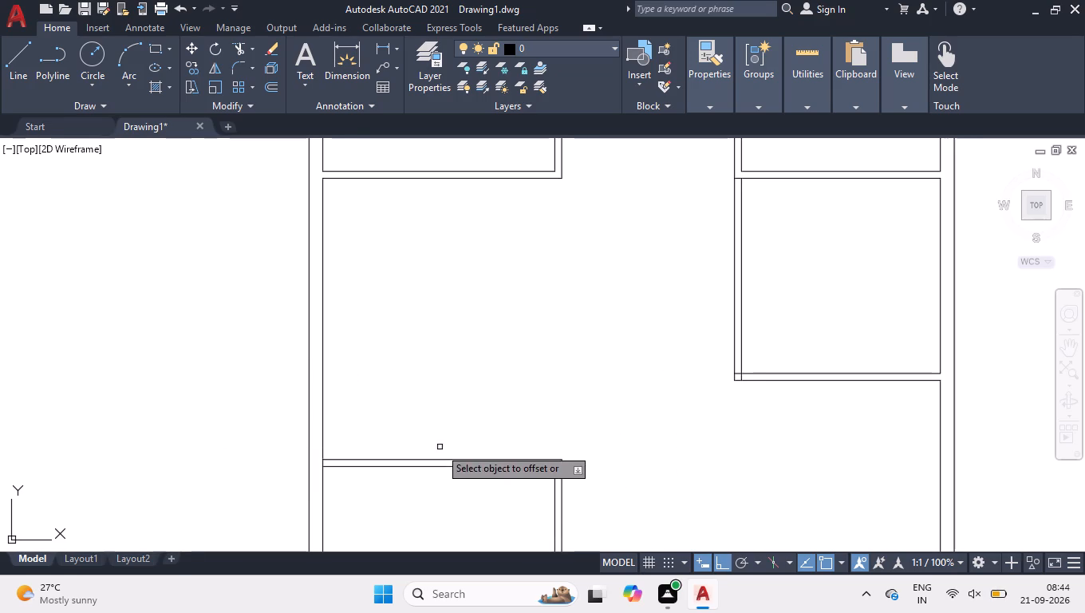
pyautogui.click(440, 458)
pyautogui.click(443, 345)
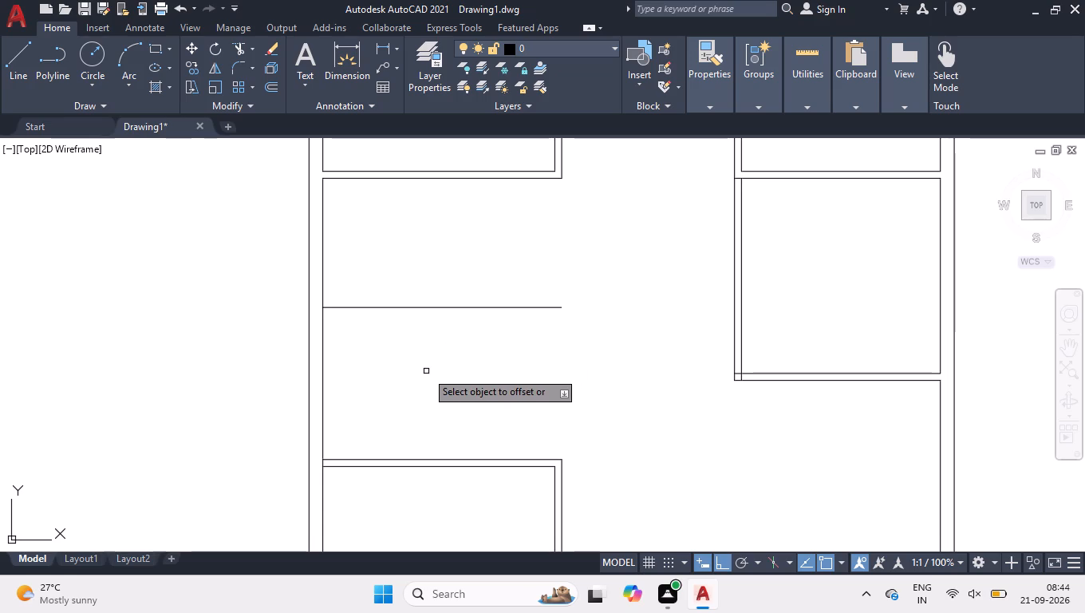
# Offset the new horizontal line 4.5" upward to form the partition's thickness.
pyautogui.click(440, 307)
pyautogui.write('4.5')
pyautogui.press('Return')
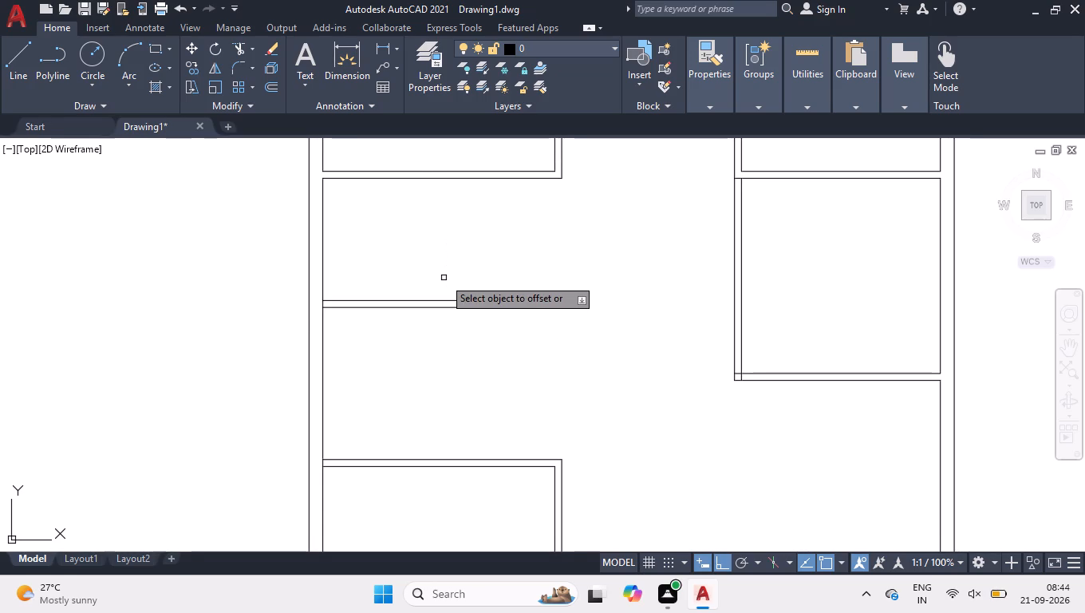
pyautogui.press('Return')
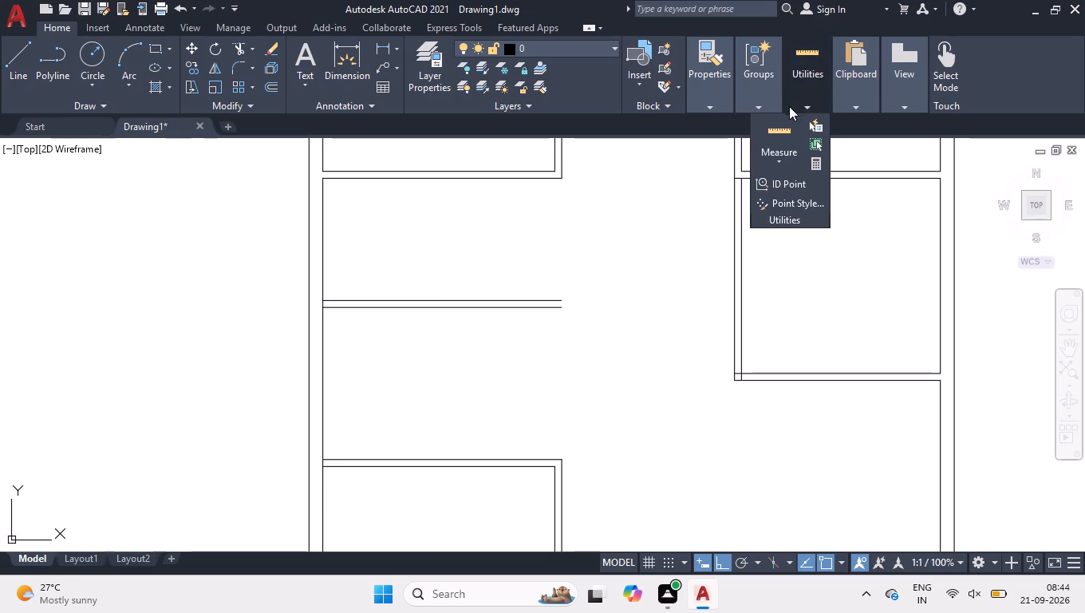
# Measure the space between the new horizontal partition and the upper-left room's bottom partition.
pyautogui.click(782, 129)
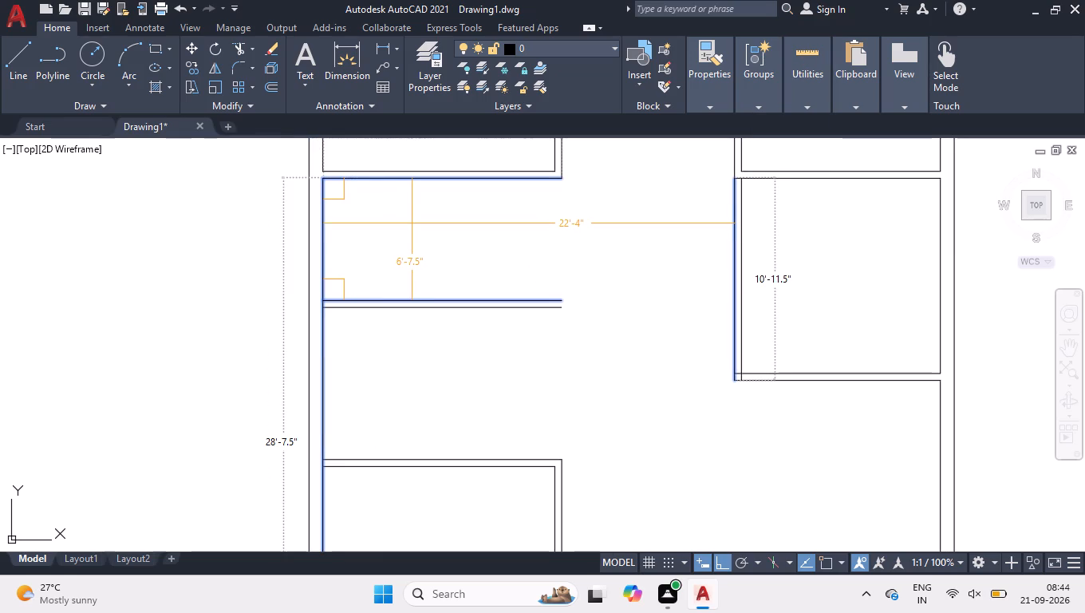
pyautogui.press('space')
# Trim the left wall's inner line between the partition lines, at both the new horizontal partition and the lower-left room's top partition.
pyautogui.write('tr')
pyautogui.press('Return')
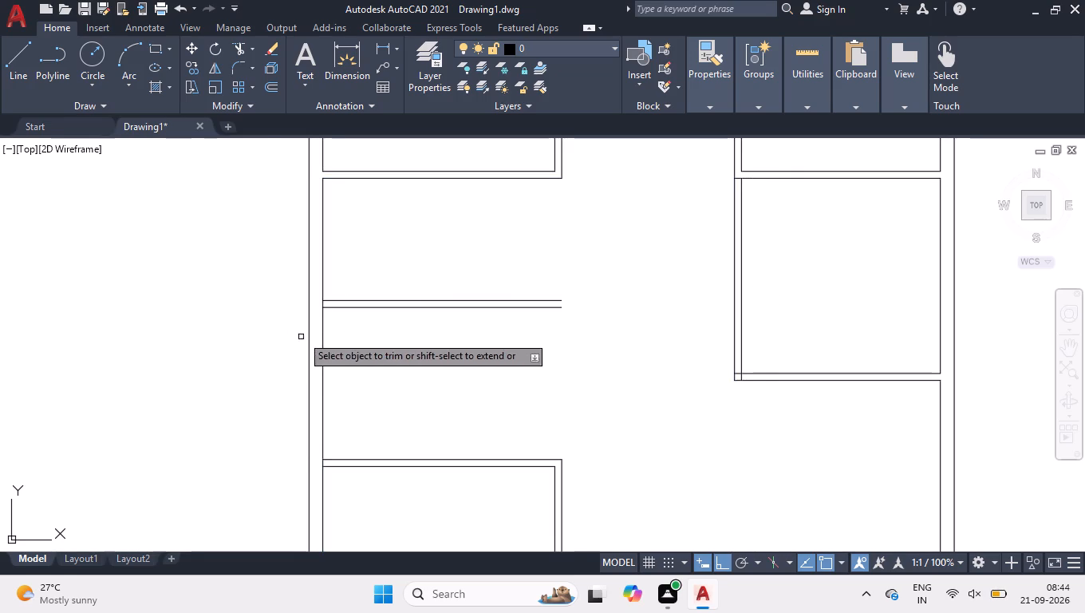
pyautogui.scroll(4, 333, 310)
pyautogui.click(271, 283)
pyautogui.click(318, 291)
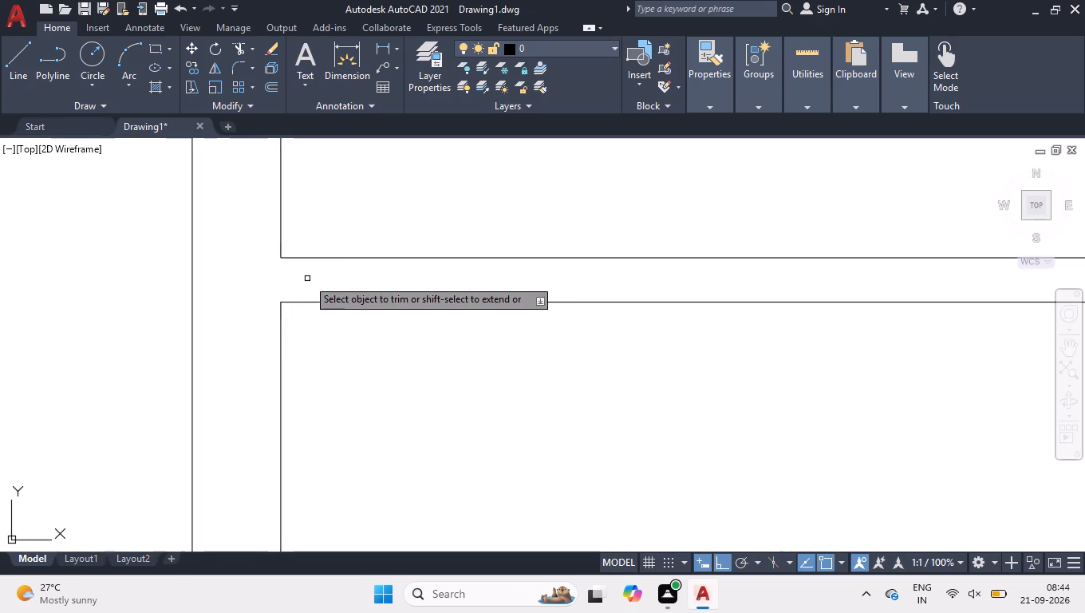
pyautogui.scroll(-4, 307, 279)
pyautogui.scroll(5, 318, 443)
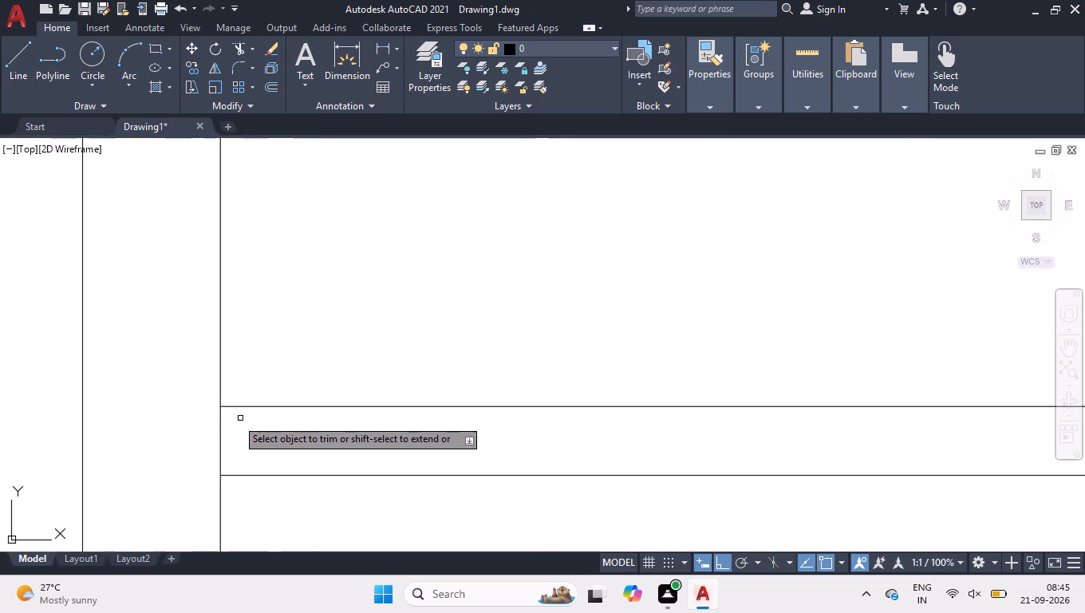
pyautogui.click(202, 422)
pyautogui.click(239, 421)
pyautogui.scroll(-5, 231, 401)
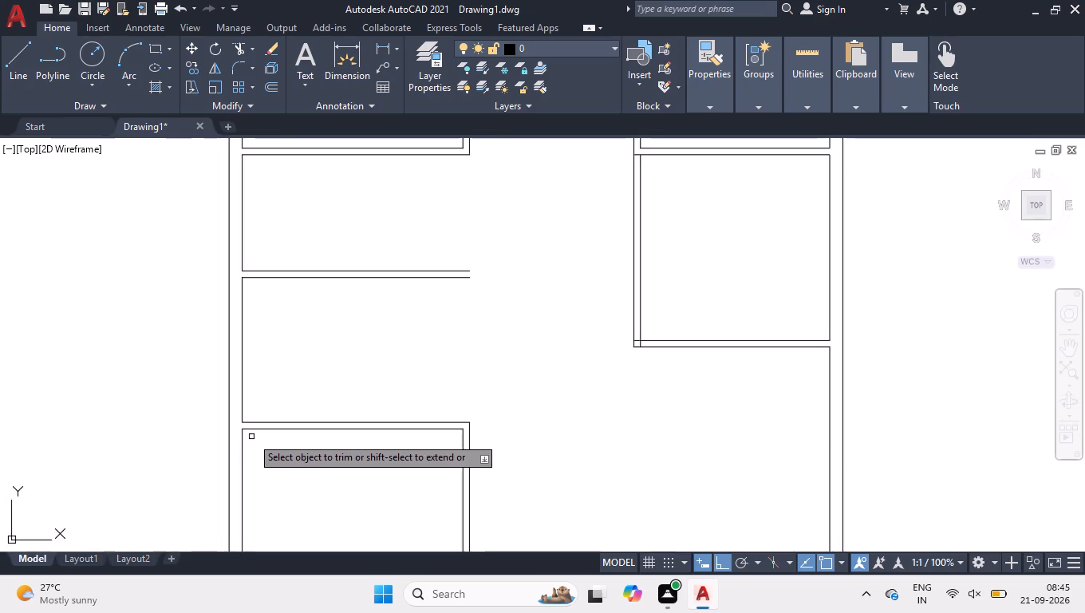
pyautogui.press('Return')
# Offset the left wall's inner line 9'1" into the space between the new horizontal partition and the lower-left room.
pyautogui.press('o')
pyautogui.write('ff')
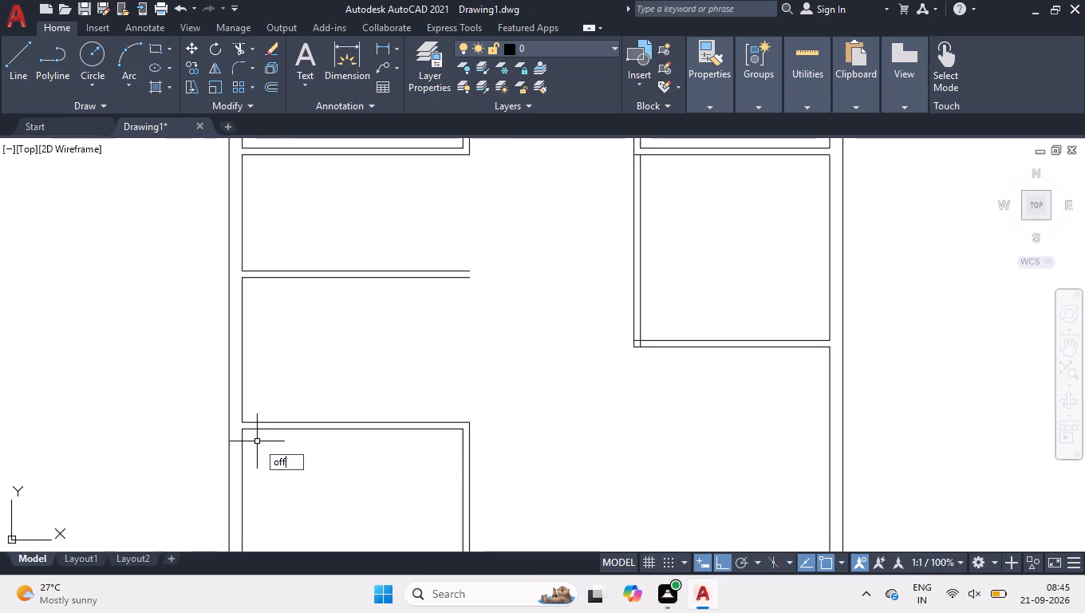
pyautogui.press('Return')
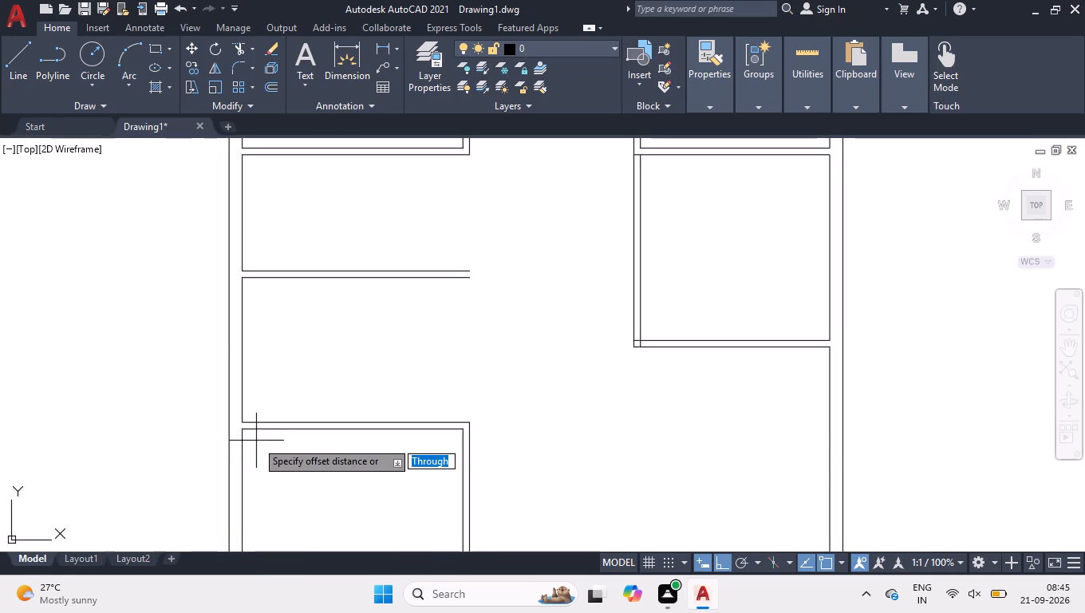
pyautogui.press('9')
pyautogui.write("'1")
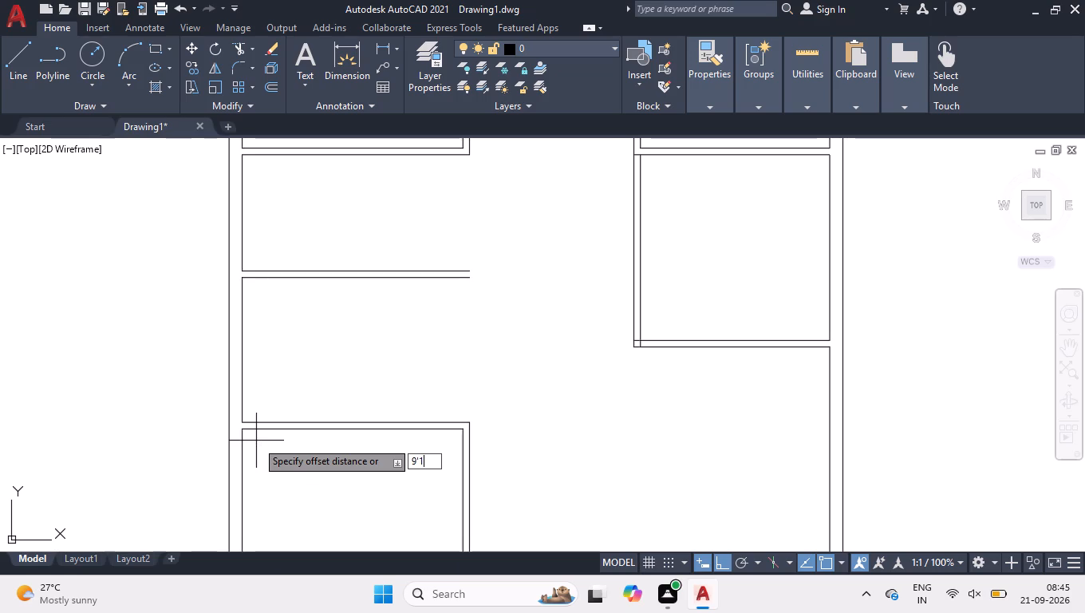
pyautogui.press('Return')
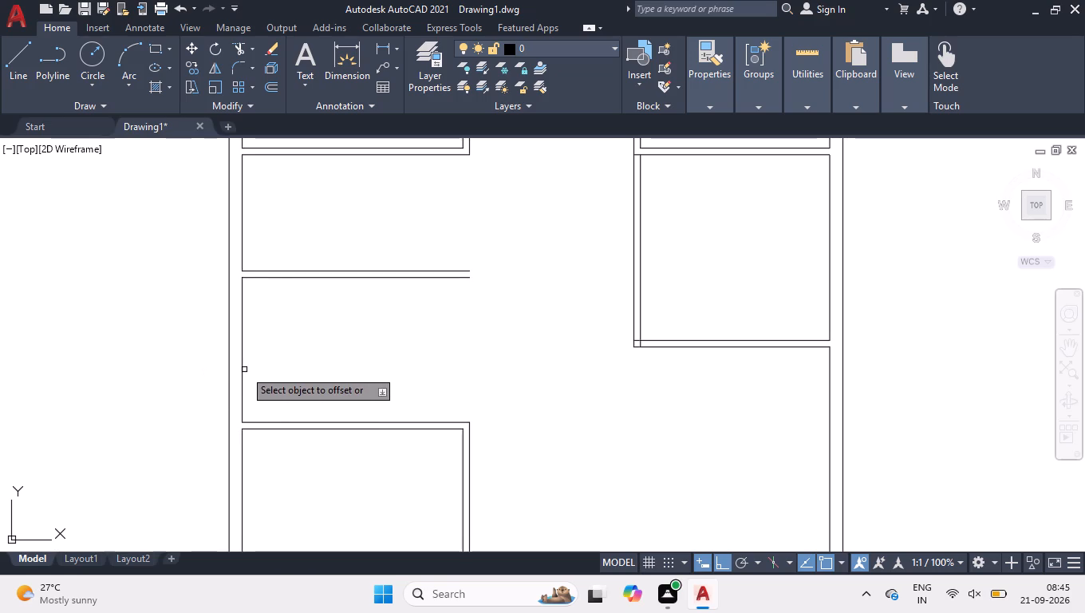
pyautogui.click(240, 365)
pyautogui.click(286, 370)
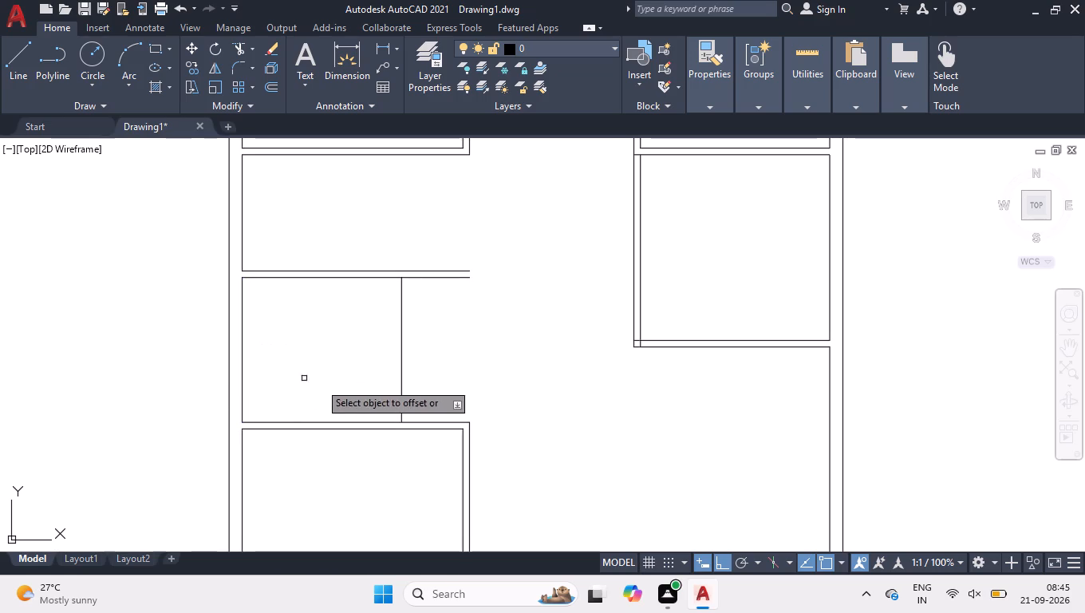
# Offset the new vertical line 4.5" further from the left wall to form the partition's thickness.
pyautogui.click(402, 386)
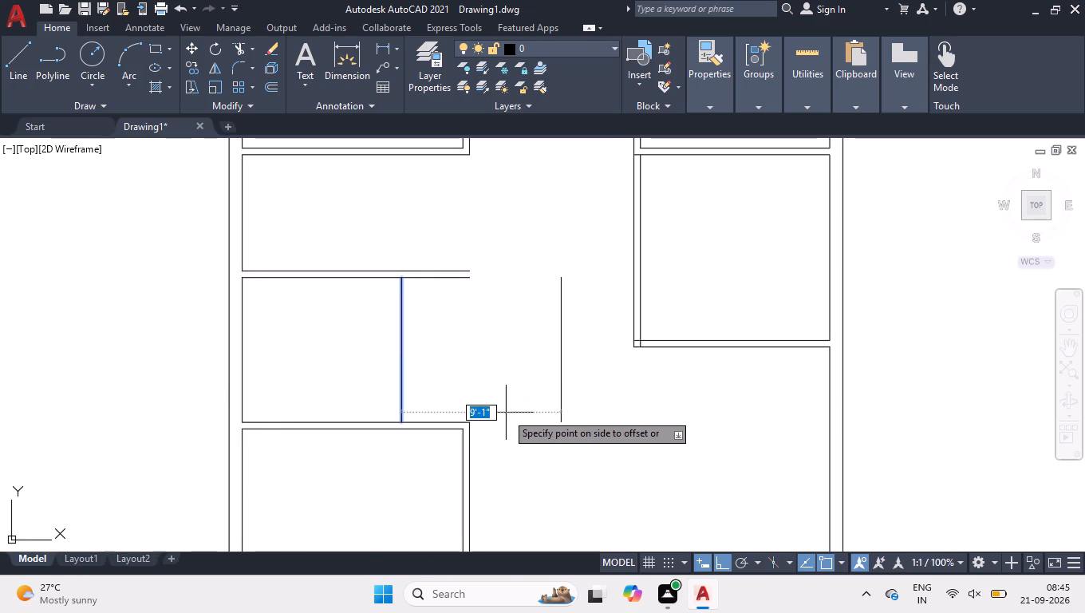
pyautogui.write('4.5')
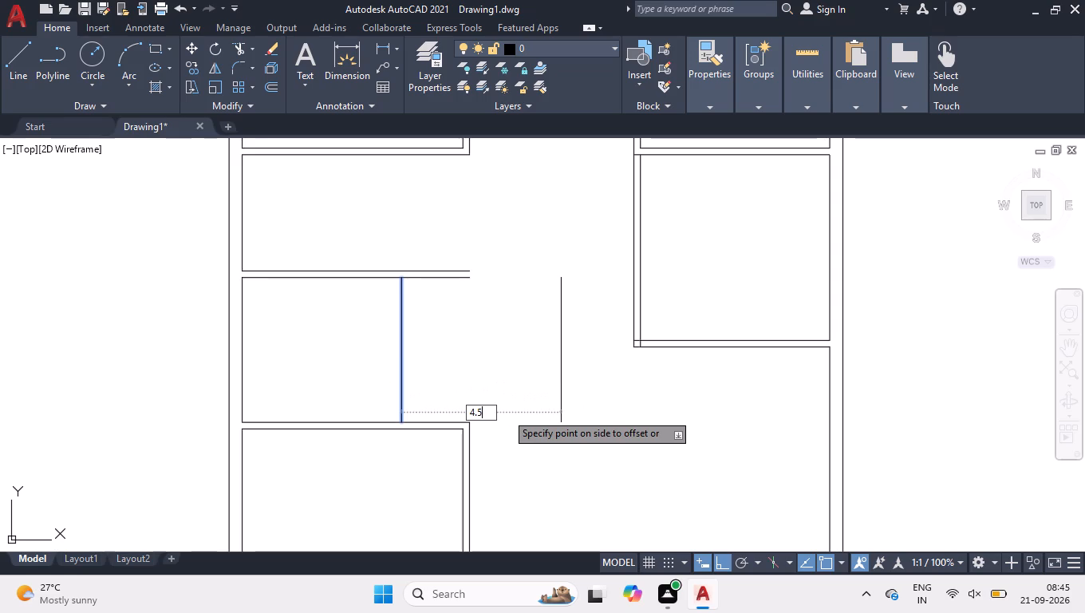
pyautogui.press('Return')
pyautogui.press('Return')
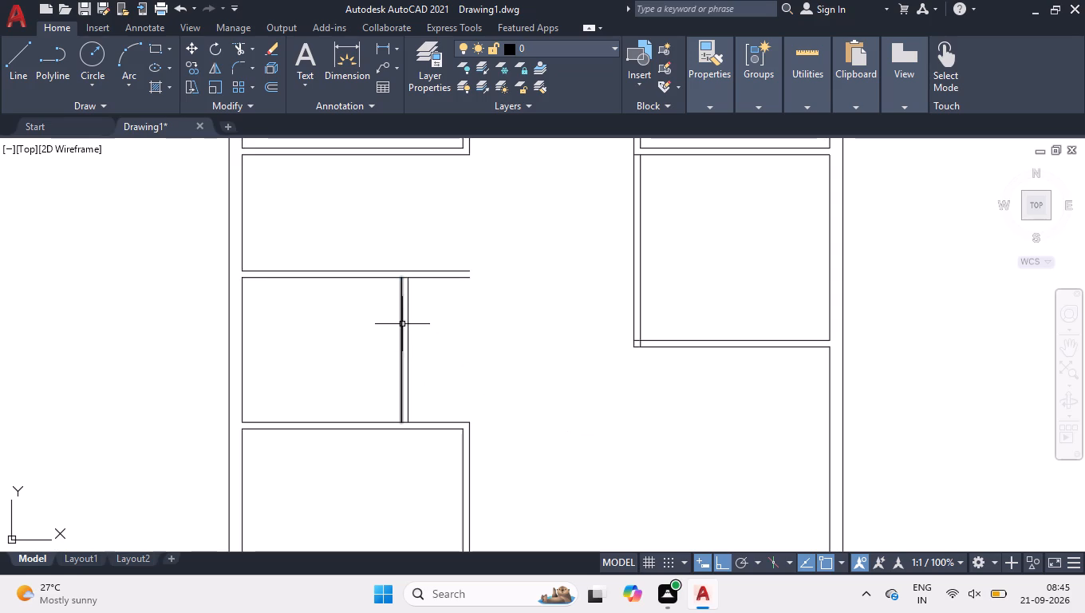
# Stretch both ends of the vertical partition's outer line across the thickness of the horizontal partitions above and below it.
pyautogui.click(407, 320)
pyautogui.scroll(3, 413, 267)
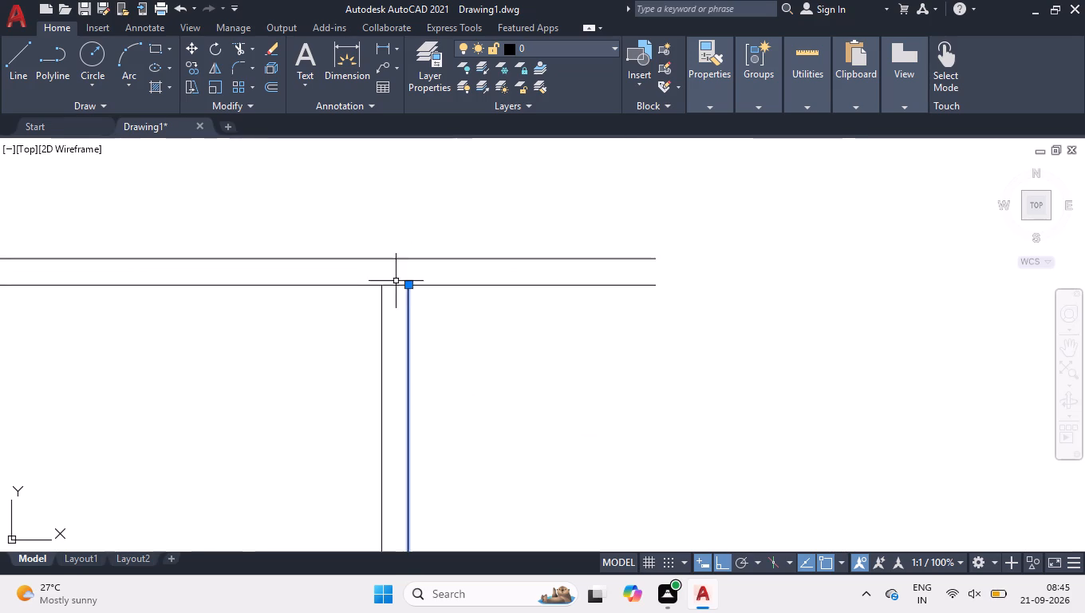
pyautogui.click(412, 286)
pyautogui.click(406, 261)
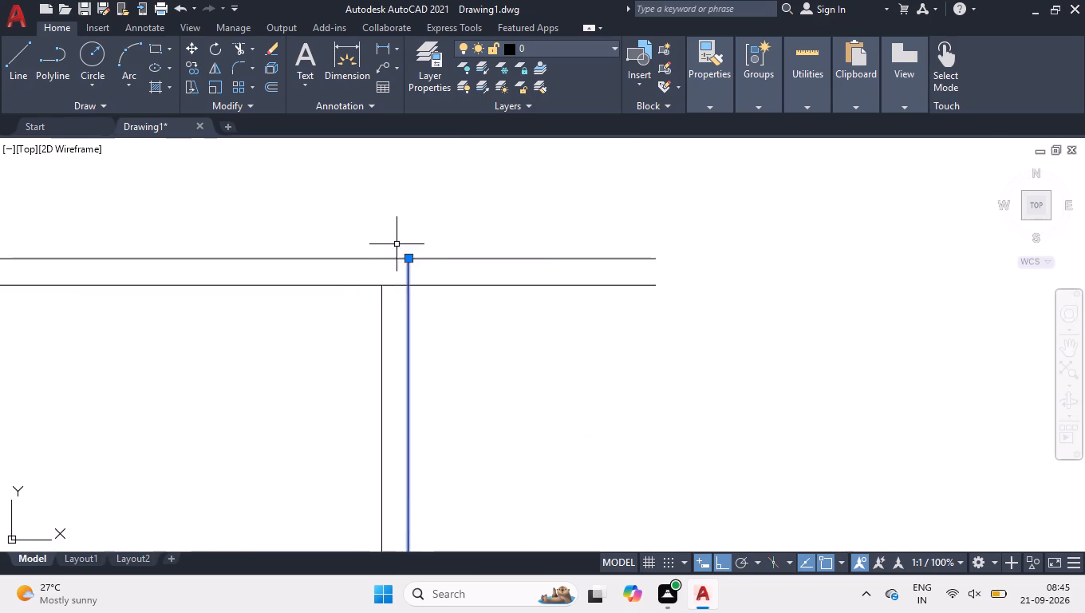
pyautogui.scroll(-3, 391, 228)
pyautogui.scroll(3, 404, 395)
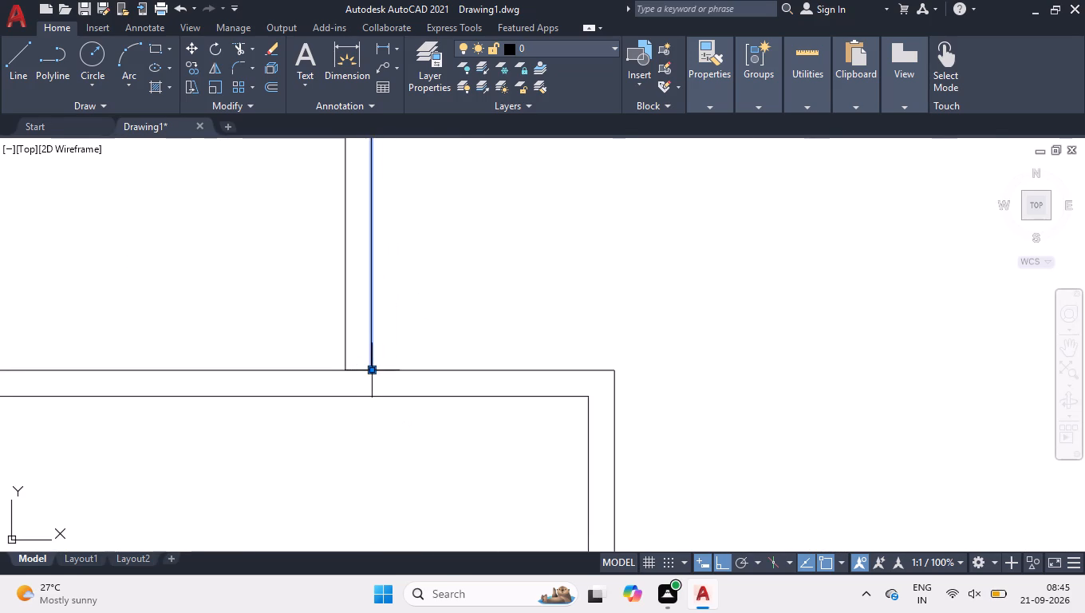
pyautogui.click(372, 367)
pyautogui.click(369, 396)
pyautogui.rightClick(377, 396)
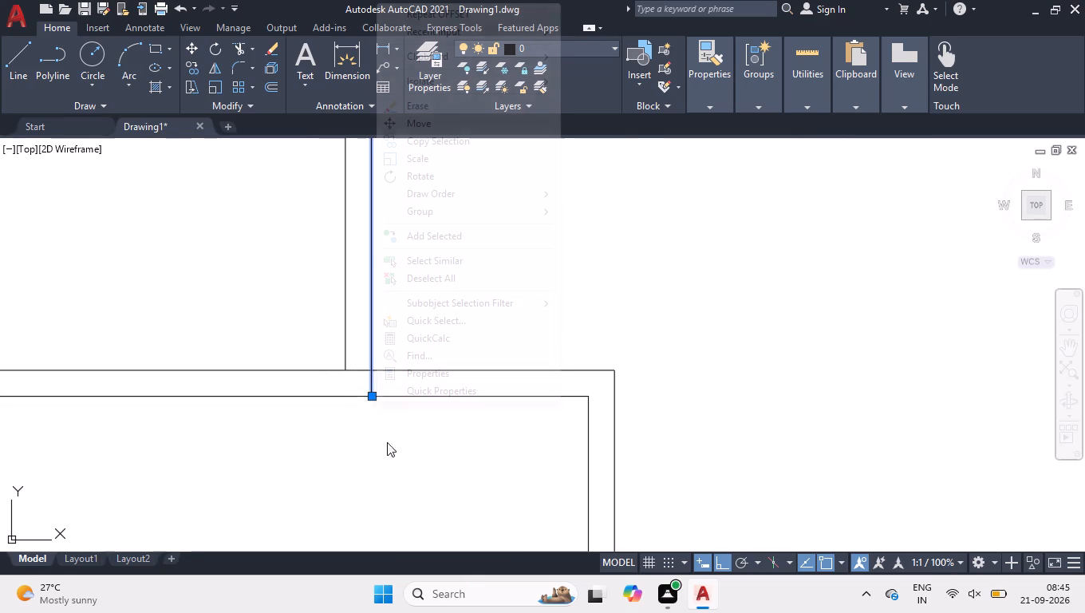
pyautogui.click(423, 278)
pyautogui.scroll(-3, 385, 445)
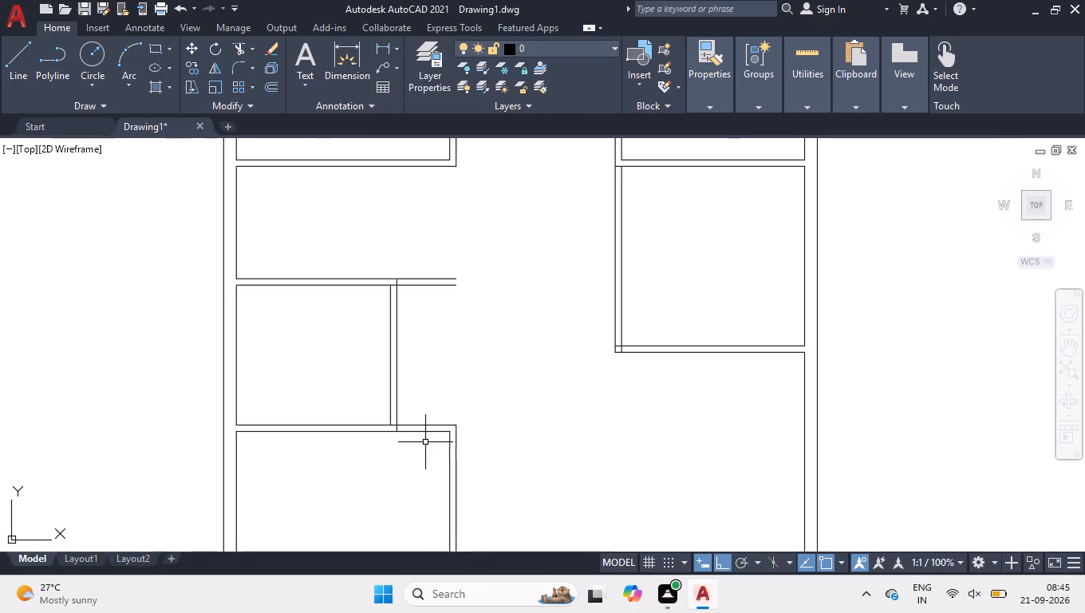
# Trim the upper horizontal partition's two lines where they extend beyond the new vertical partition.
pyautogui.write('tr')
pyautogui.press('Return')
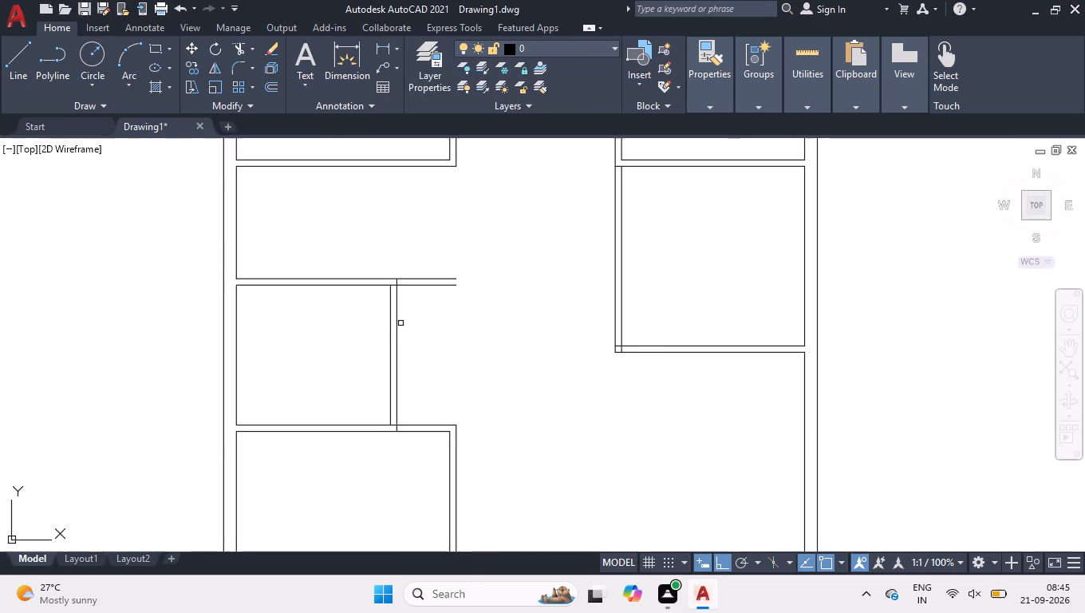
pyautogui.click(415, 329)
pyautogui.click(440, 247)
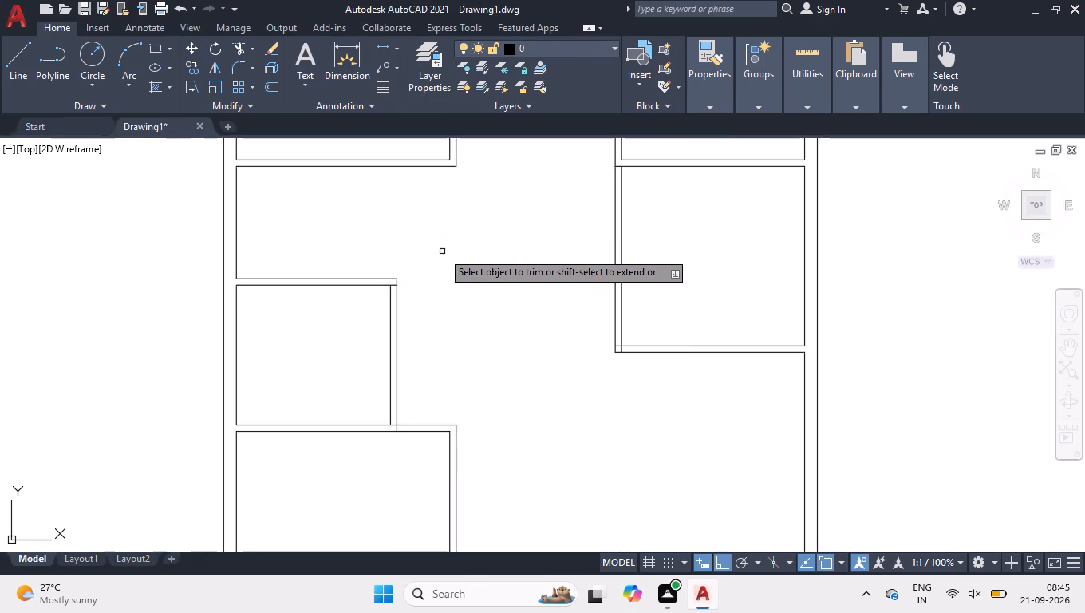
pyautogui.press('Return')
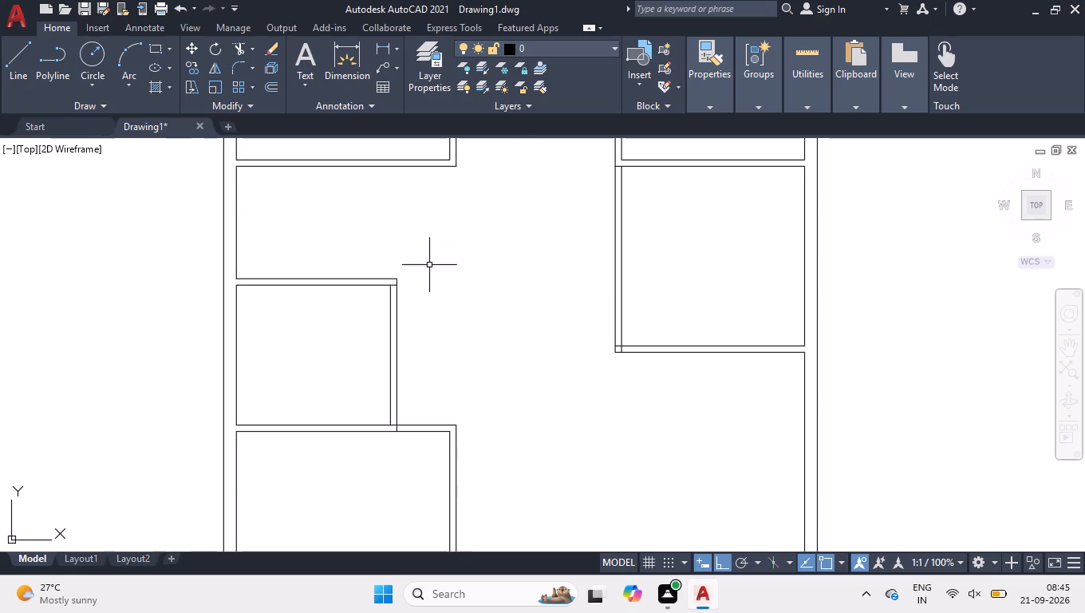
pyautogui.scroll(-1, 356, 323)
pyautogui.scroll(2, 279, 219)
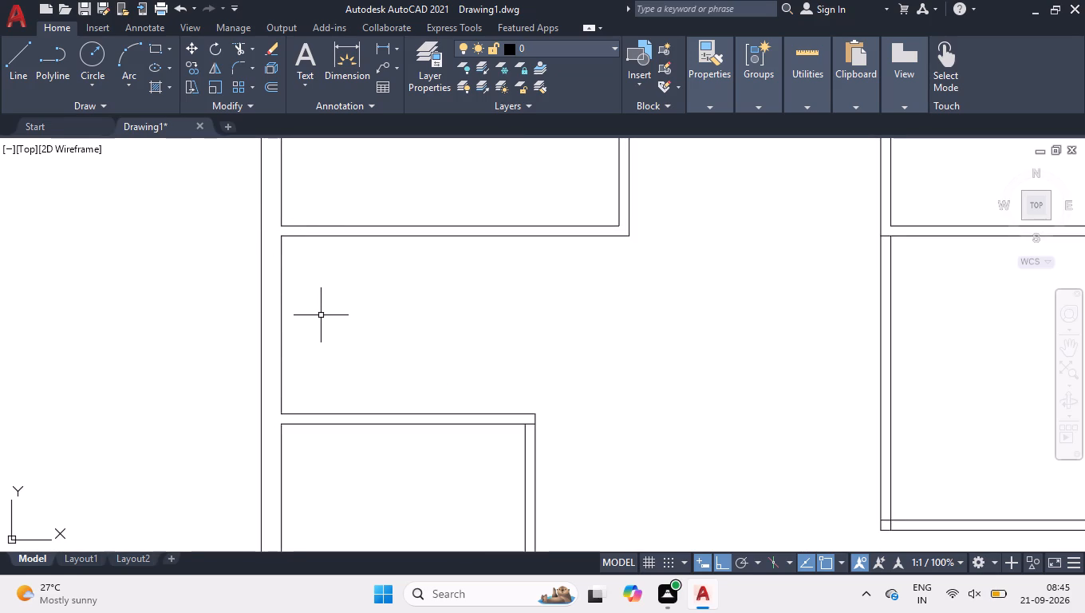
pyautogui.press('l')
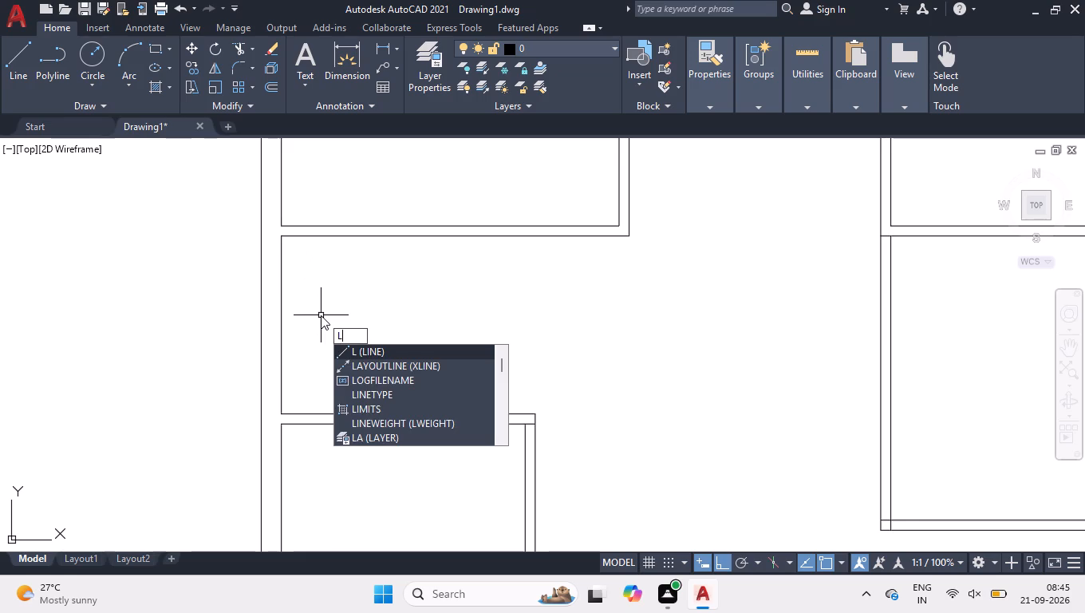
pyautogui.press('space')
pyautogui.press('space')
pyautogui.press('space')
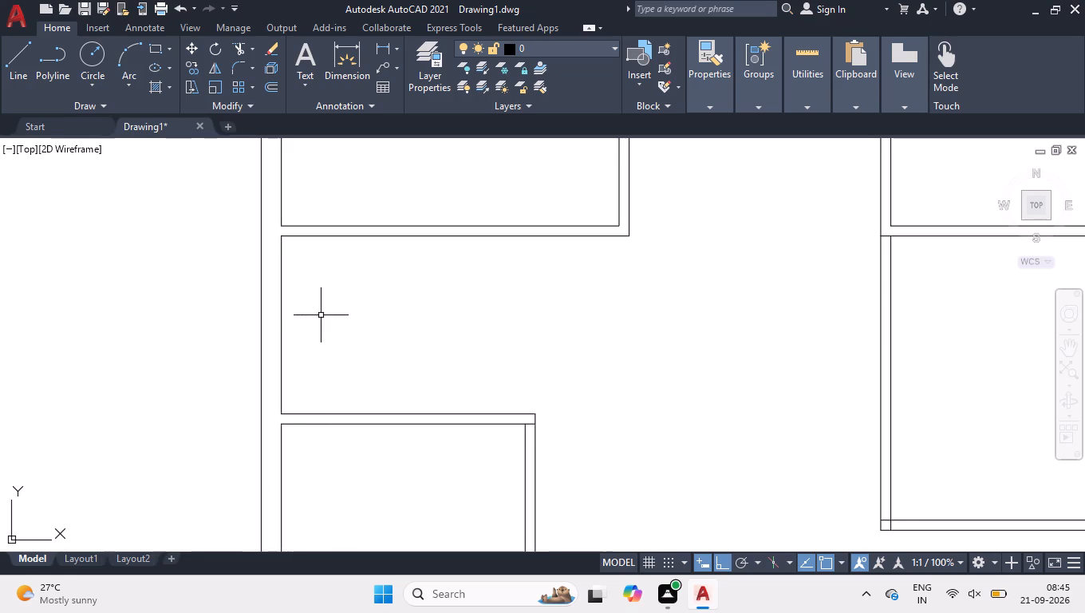
# Stretch both lines of the upper horizontal partition 3'6" past the vertical partition, in line with the upper-left room's outer partition edge.
pyautogui.scroll(-1, 475, 316)
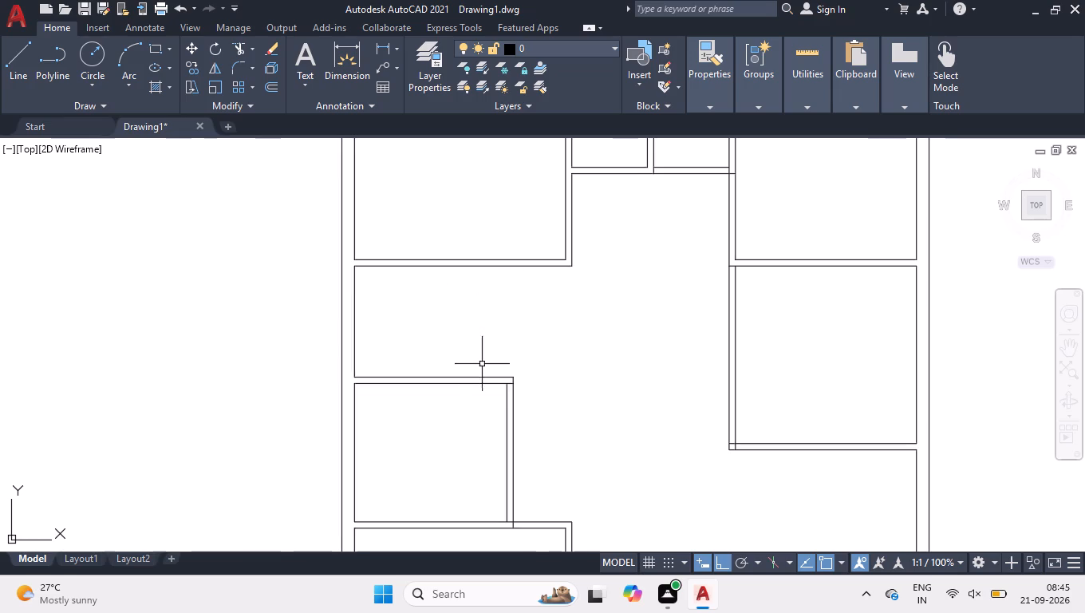
pyautogui.scroll(-1, 523, 349)
pyautogui.scroll(2, 520, 337)
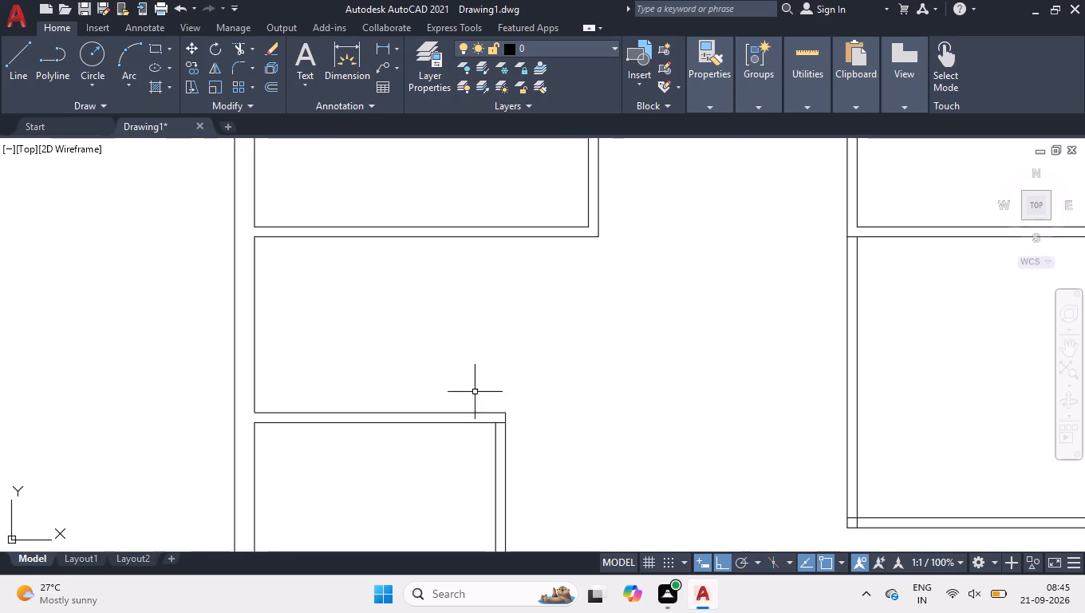
pyautogui.click(448, 424)
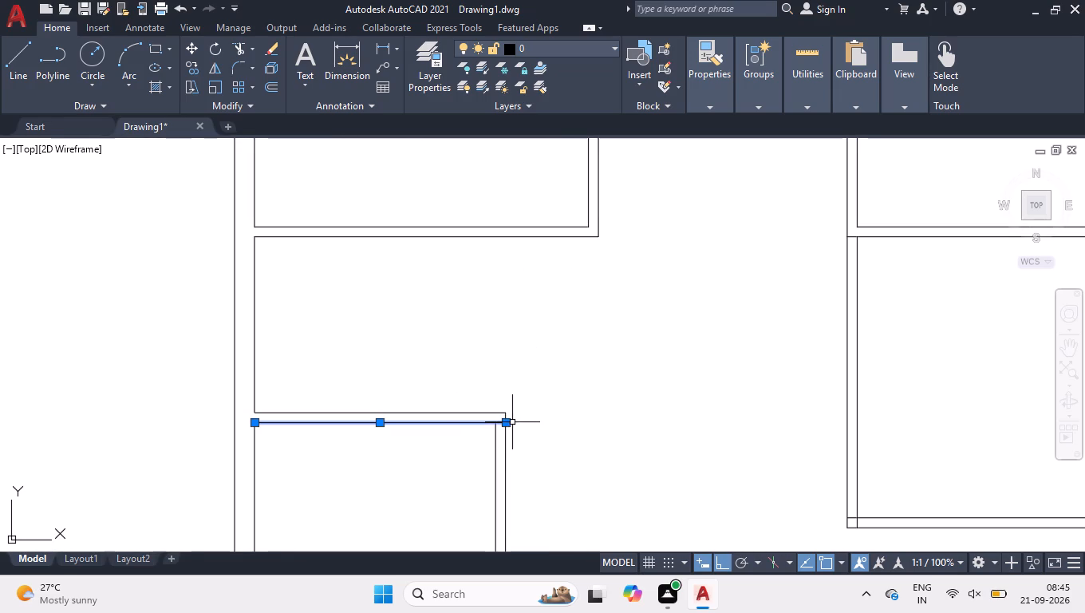
pyautogui.click(507, 422)
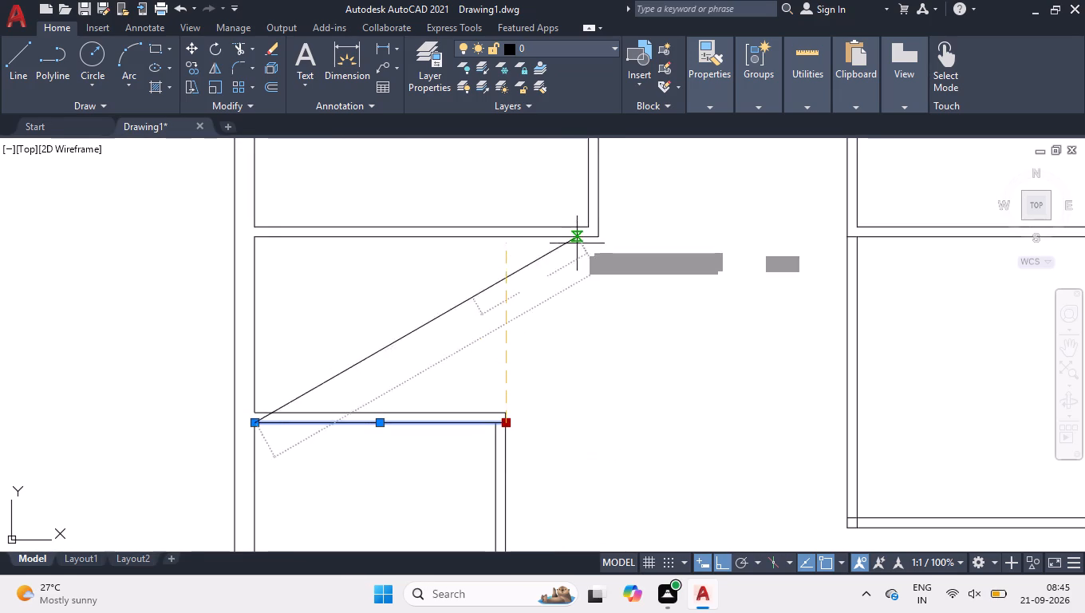
pyautogui.click(602, 394)
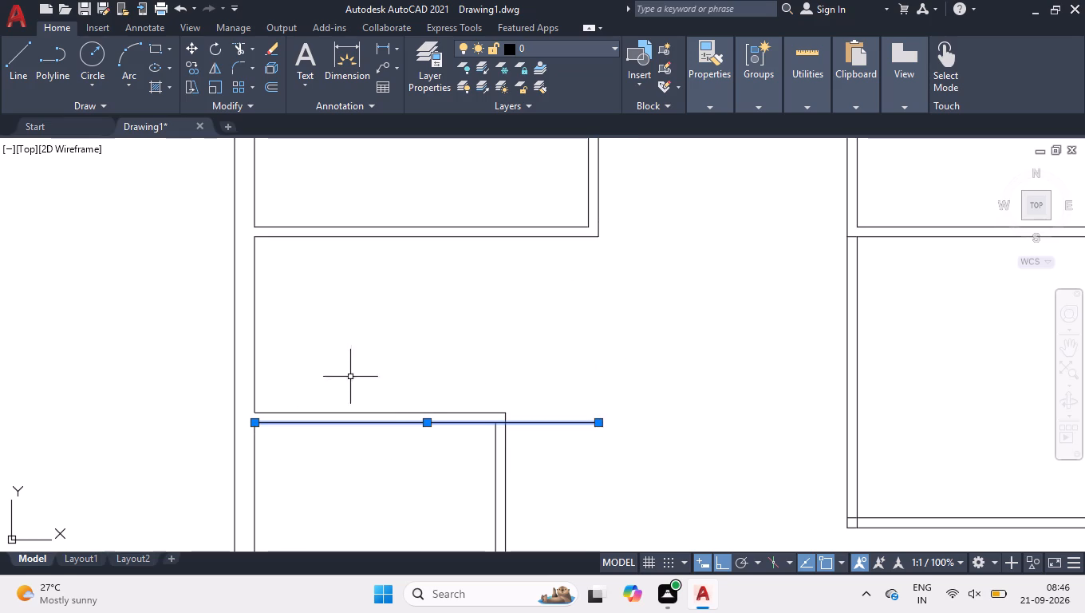
pyautogui.click(382, 417)
pyautogui.click(364, 375)
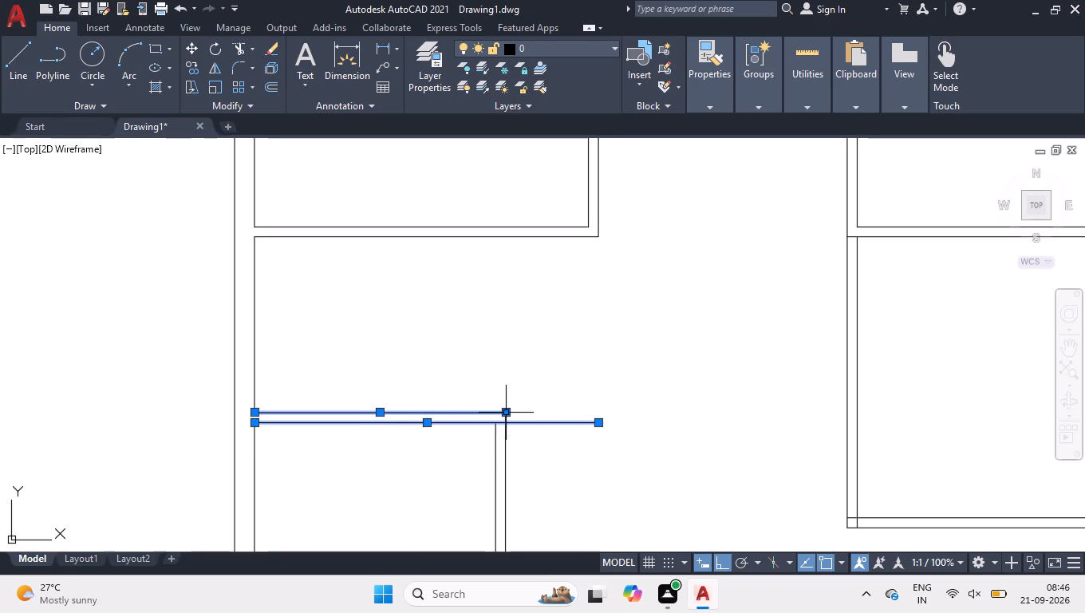
pyautogui.click(506, 414)
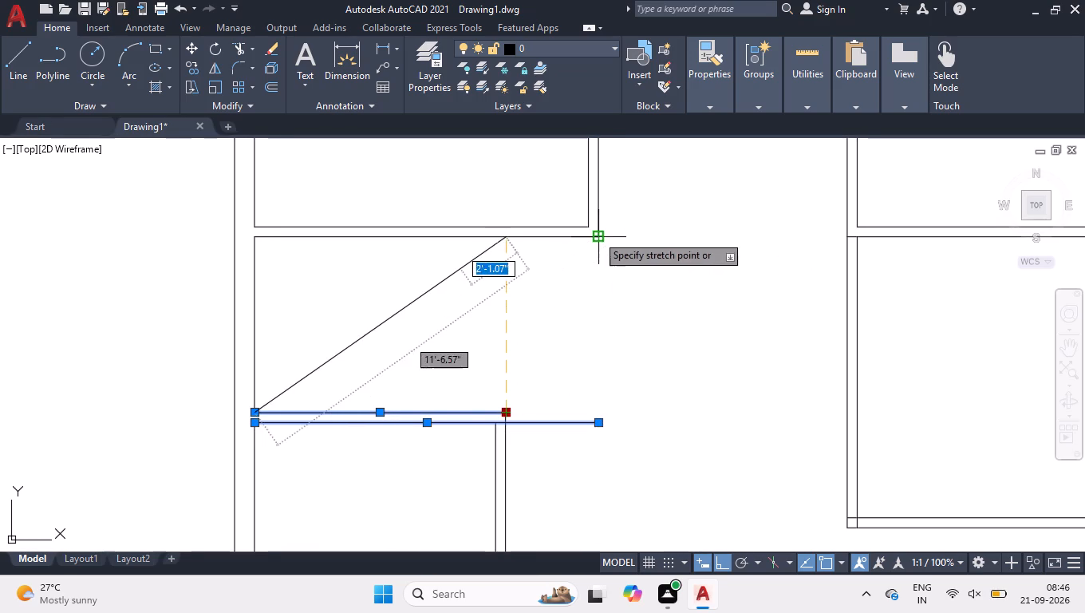
pyautogui.click(598, 360)
pyautogui.rightClick(625, 434)
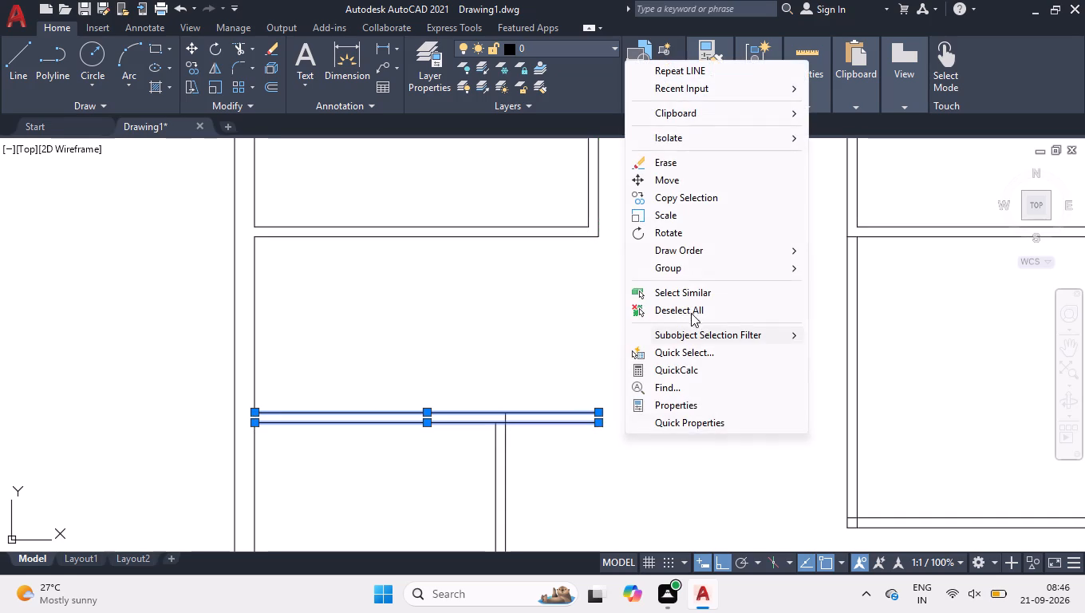
pyautogui.click(687, 306)
# Draw a short line closing the open end of the extended horizontal partition.
pyautogui.scroll(2, 559, 470)
pyautogui.press('l')
pyautogui.press('Return')
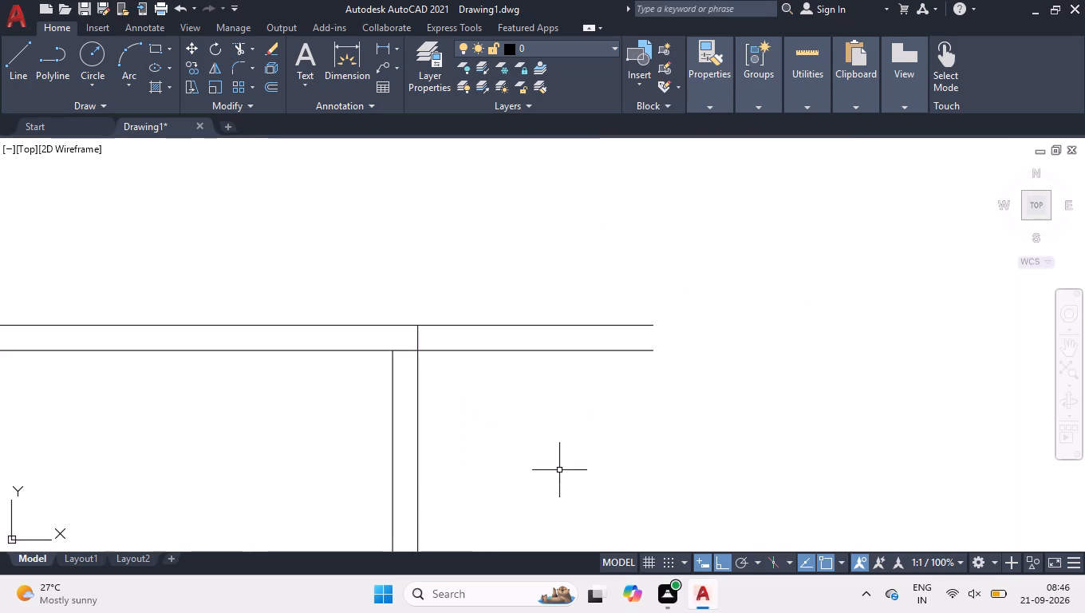
pyautogui.click(649, 350)
pyautogui.click(649, 326)
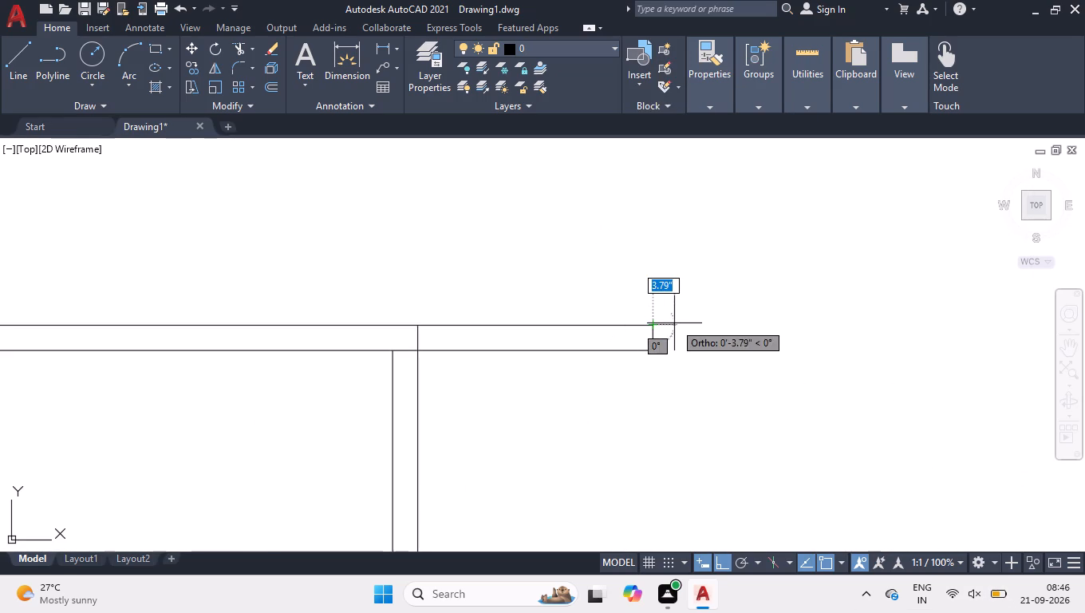
pyautogui.press('Return')
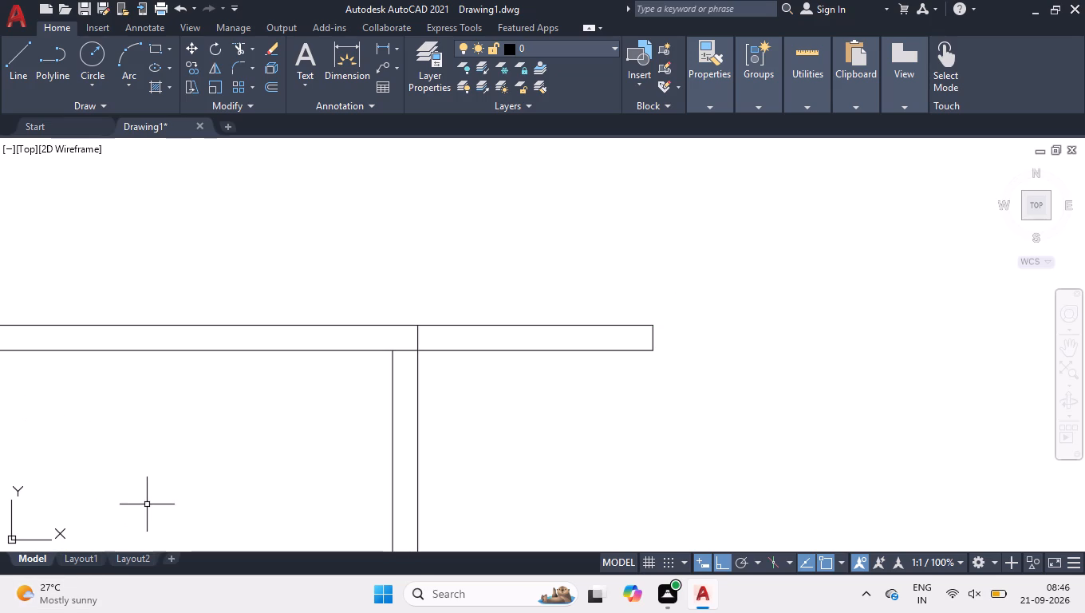
# Trim the line segments inside the junction where the new vertical partition meets the horizontal partition above it.
pyautogui.write('tr')
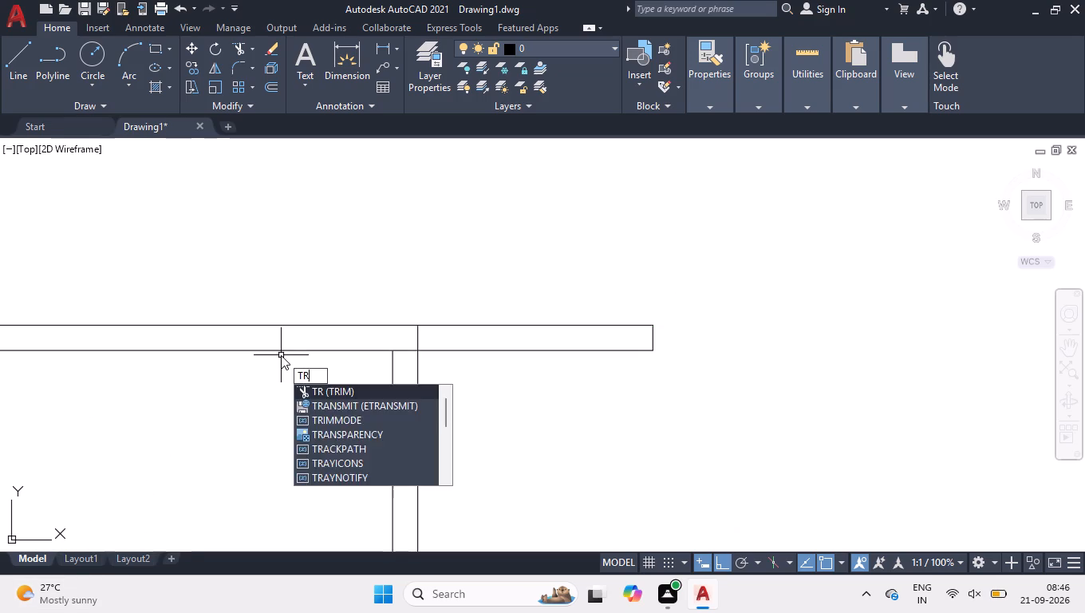
pyautogui.press('Return')
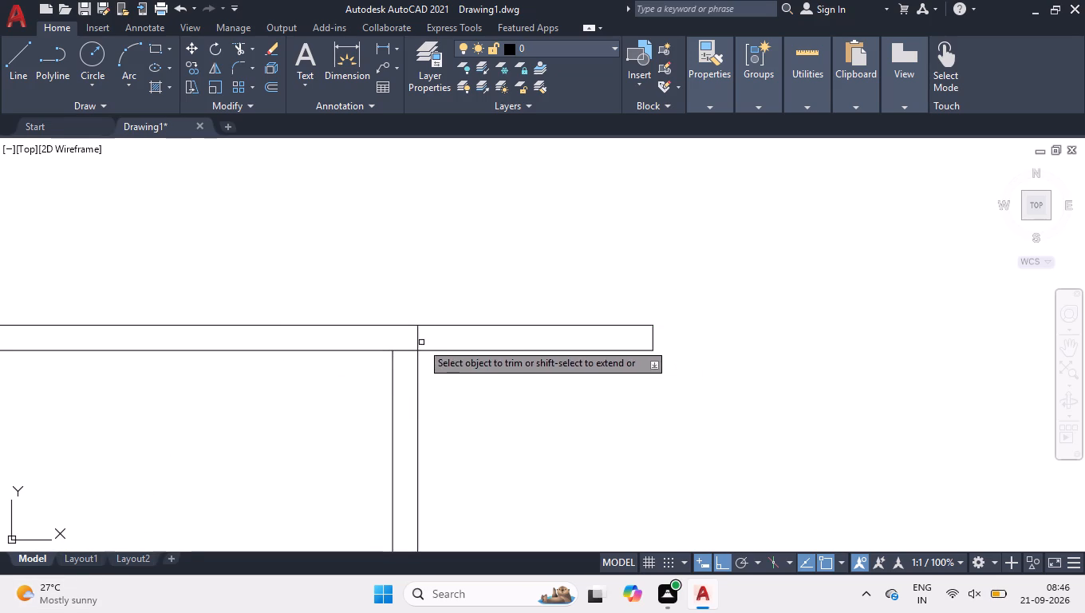
pyautogui.scroll(4, 419, 344)
pyautogui.click(320, 390)
pyautogui.click(445, 301)
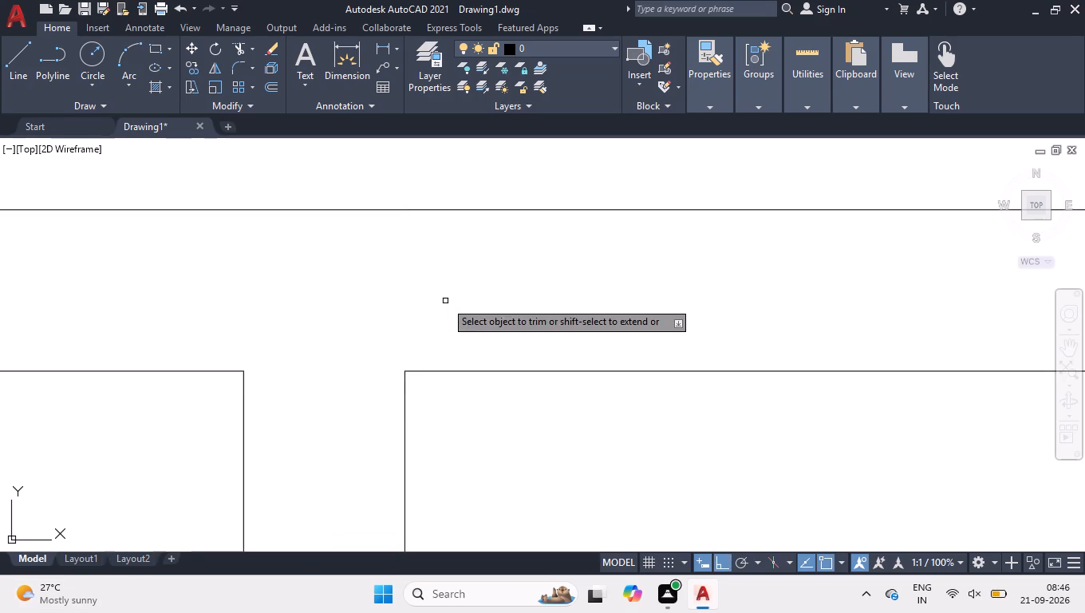
pyautogui.press('Return')
pyautogui.scroll(-7, 447, 313)
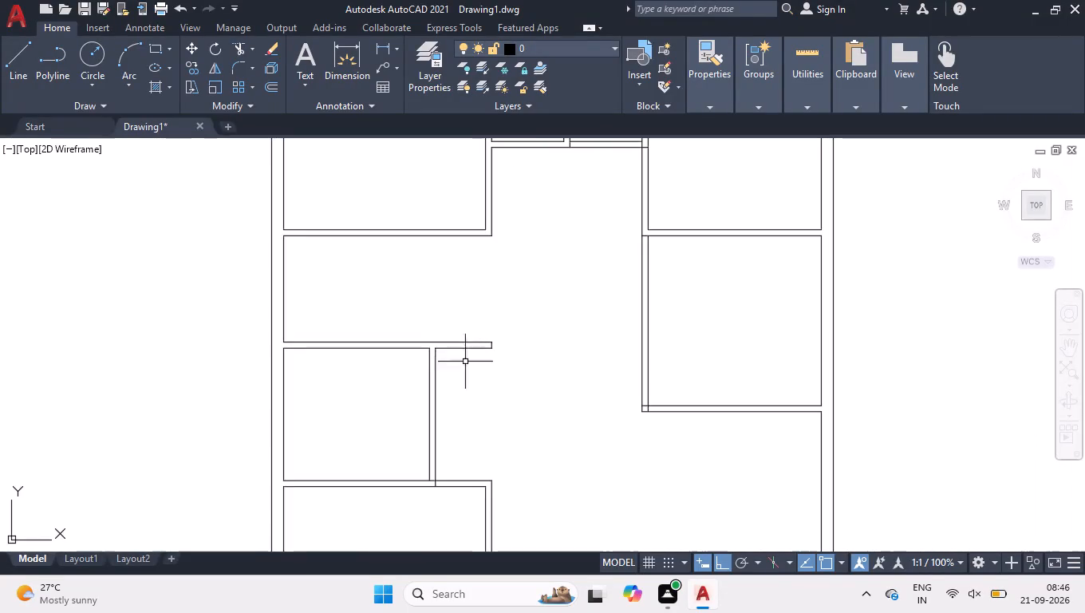
pyautogui.scroll(-1, 485, 356)
pyautogui.scroll(1, 430, 326)
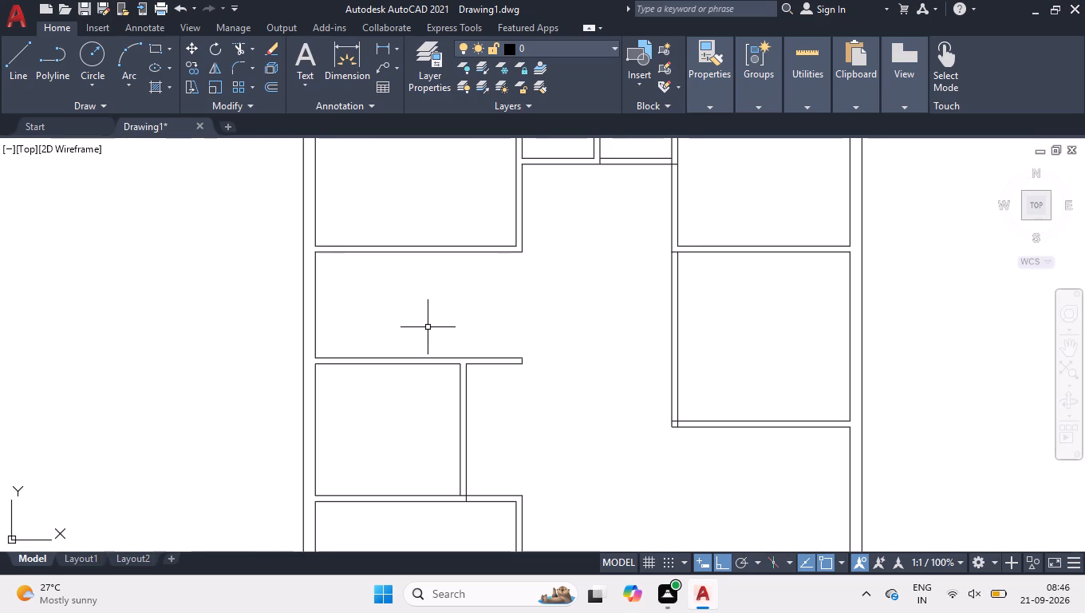
# Draw a horizontal line about 12'-11.5" long from the outer wall's inner-face midpoint across the open bay, ending in line with the upper room's partition edge.
pyautogui.press('l')
pyautogui.press('Return')
pyautogui.click(312, 303)
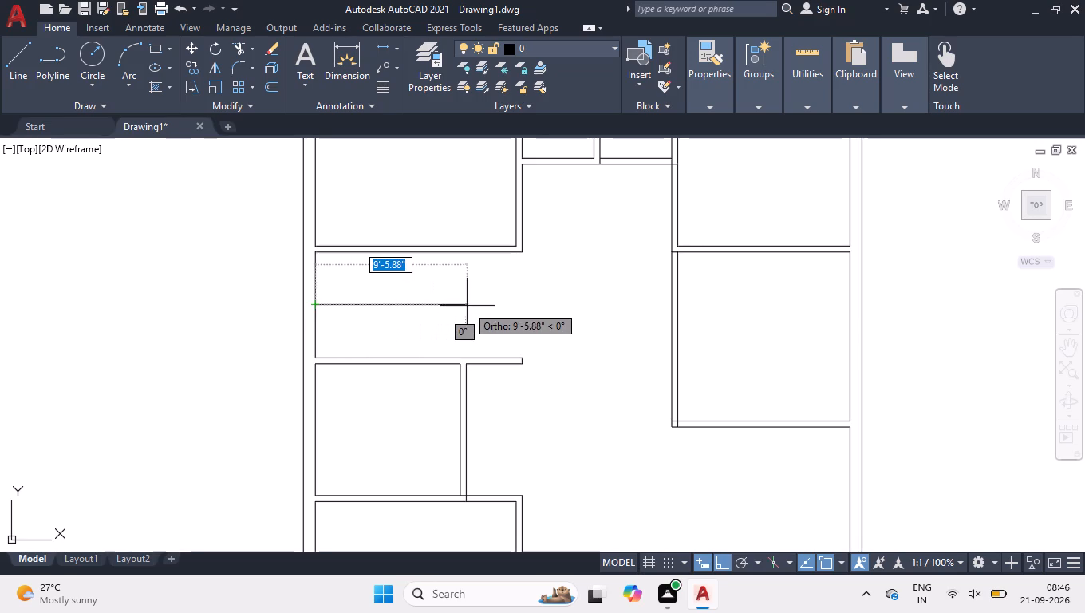
pyautogui.click(520, 286)
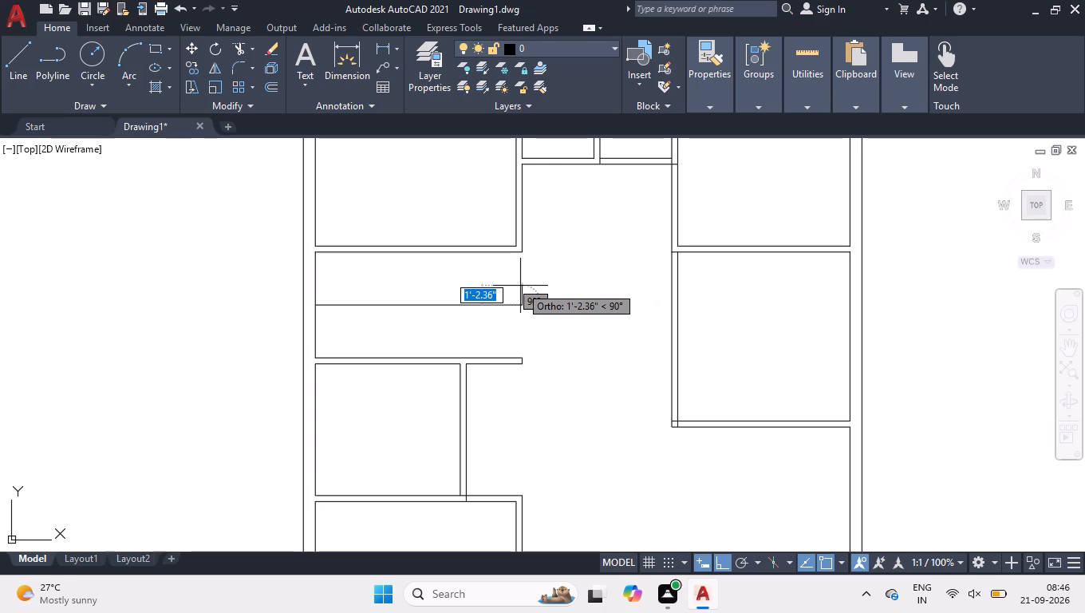
pyautogui.press('Return')
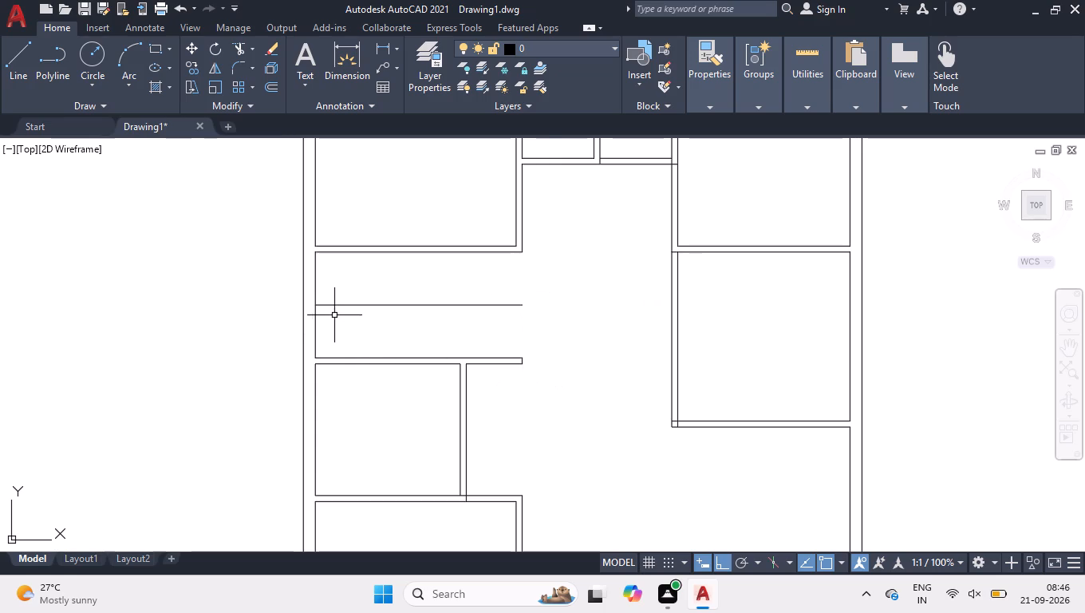
# Offset the outer wall's inner face line 3' into the bay to mark the stair landing edge.
pyautogui.scroll(1, 333, 284)
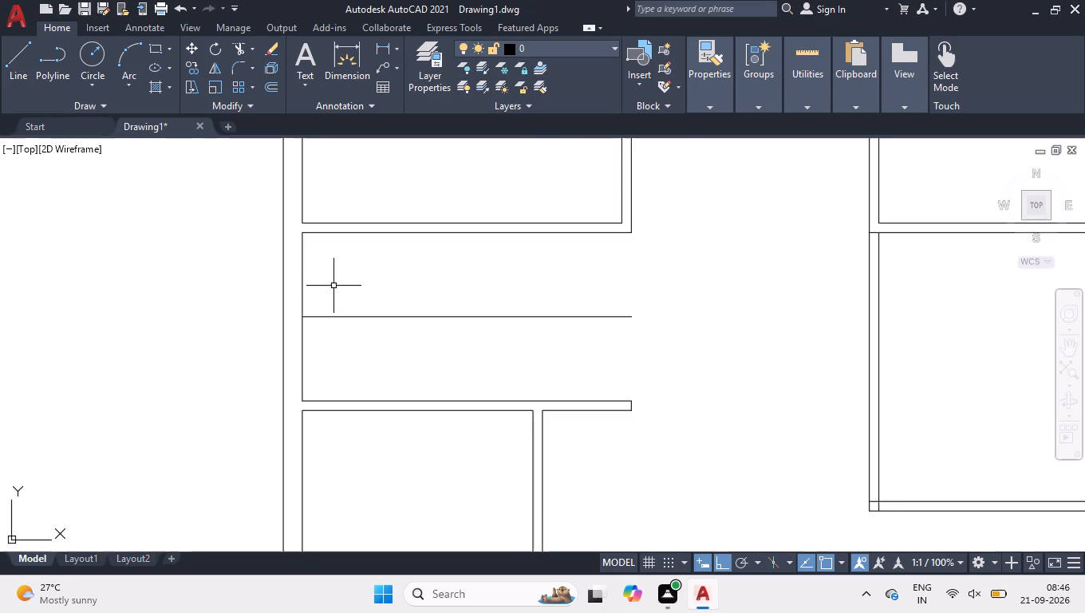
pyautogui.write('off')
pyautogui.press('Return')
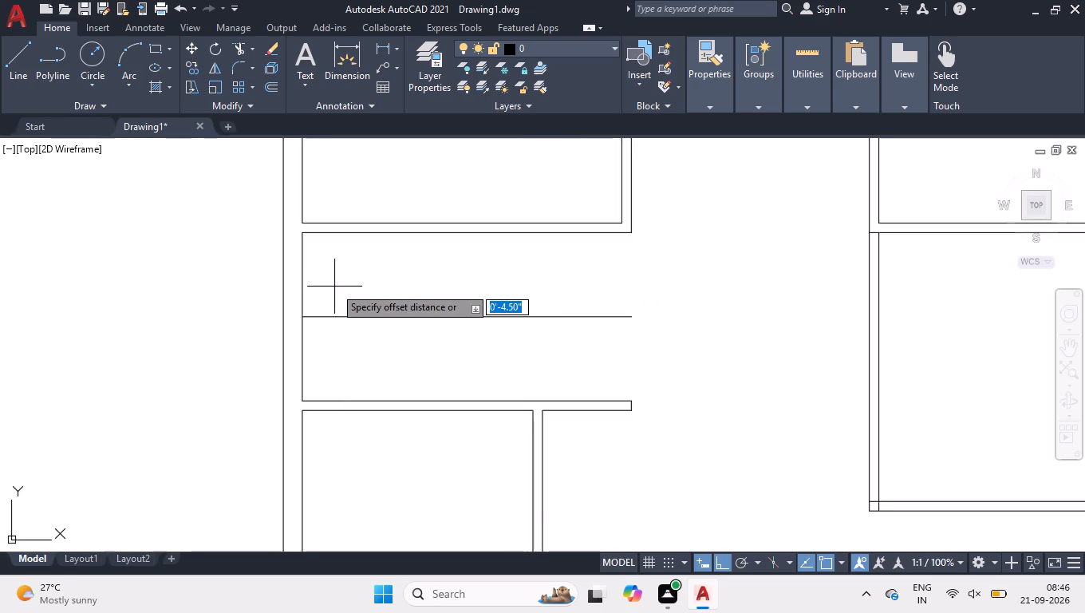
pyautogui.write("3'")
pyautogui.press('Return')
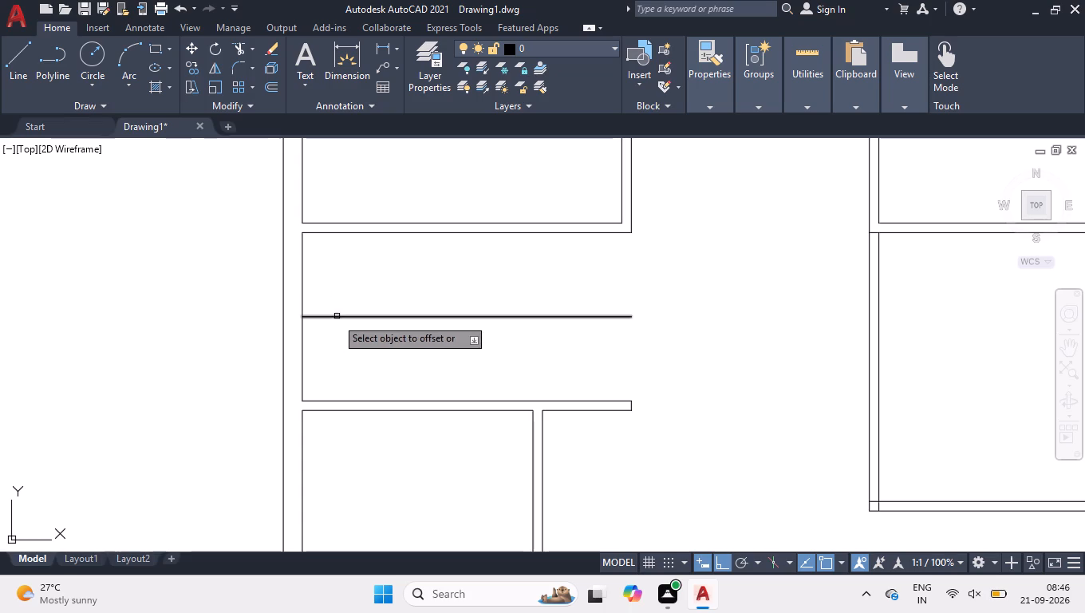
pyautogui.click(300, 341)
pyautogui.click(390, 343)
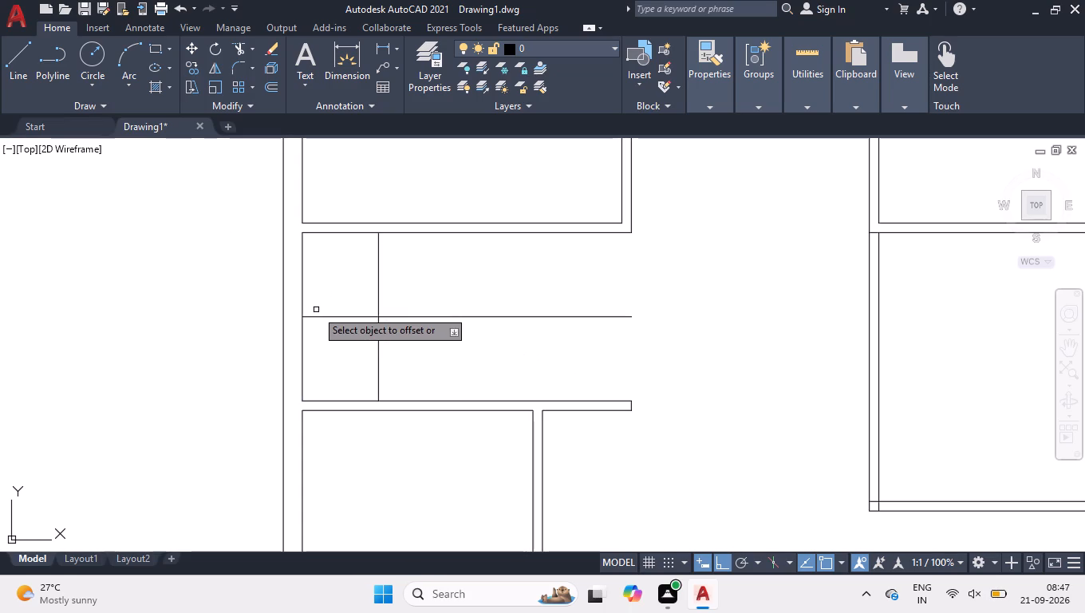
pyautogui.press('Return')
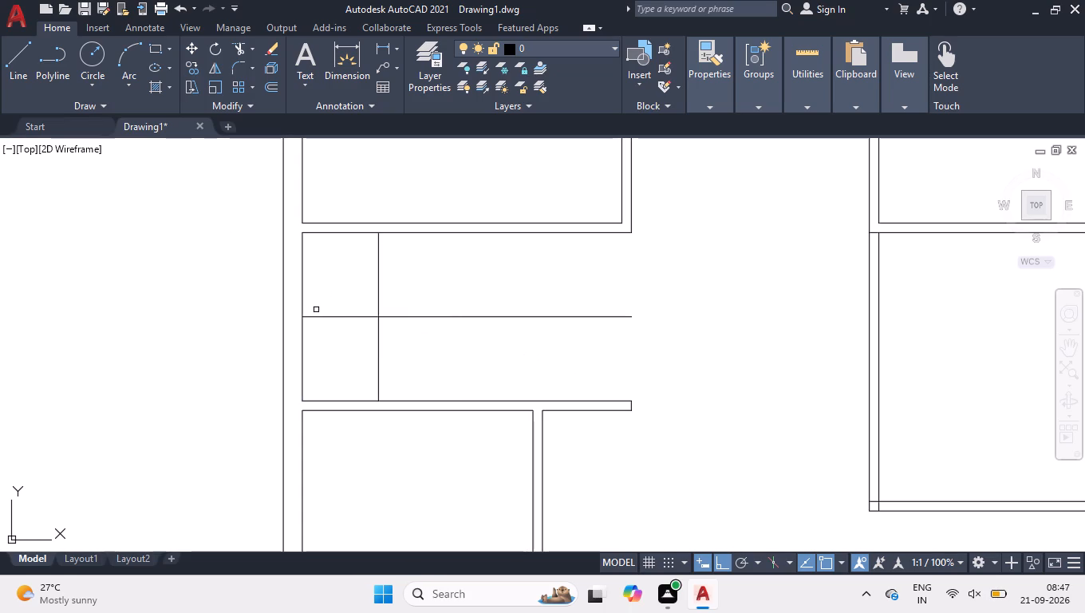
# Draw a vertical line about 6'-7.5" long across the bay between the two horizontal partitions, just inside its open end.
pyautogui.press('l')
pyautogui.press('Return')
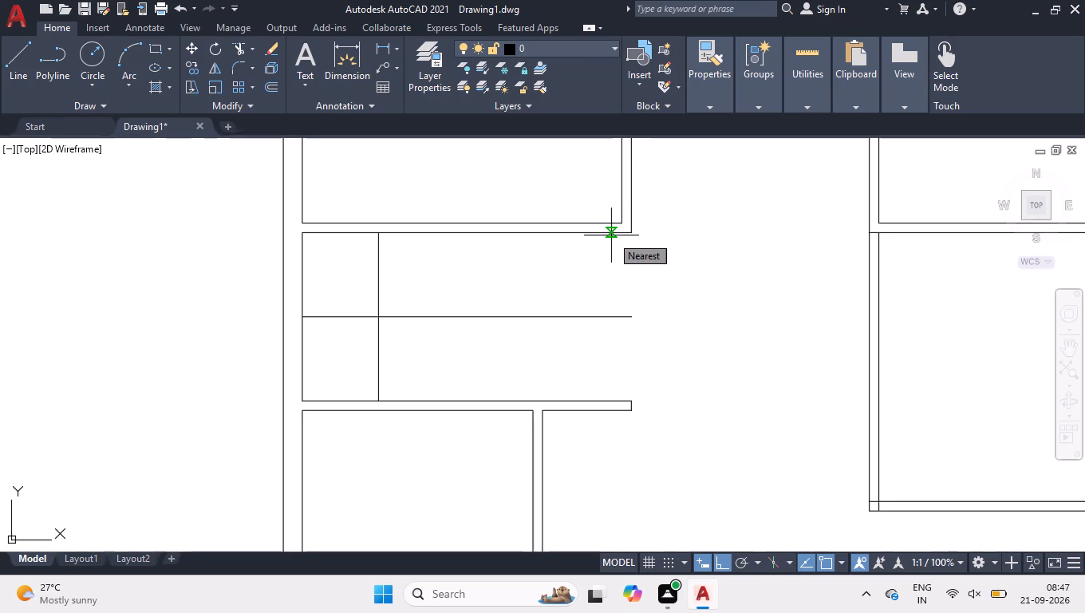
pyautogui.click(611, 235)
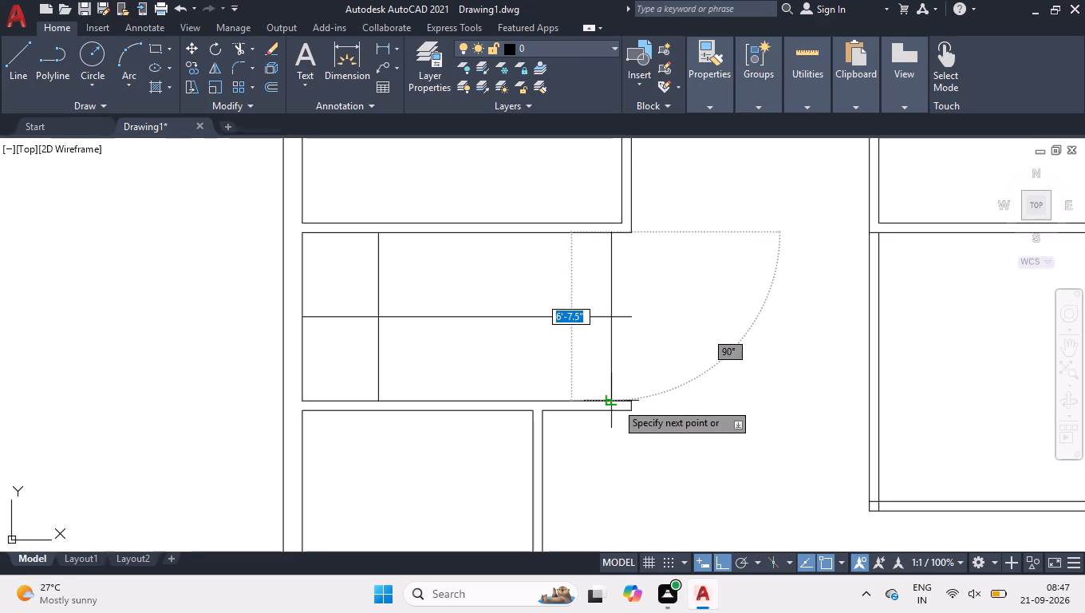
pyautogui.click(616, 402)
pyautogui.press('Return')
# Trim the bay's horizontal middle line where it extends past the new vertical line at the open end.
pyautogui.write('tr')
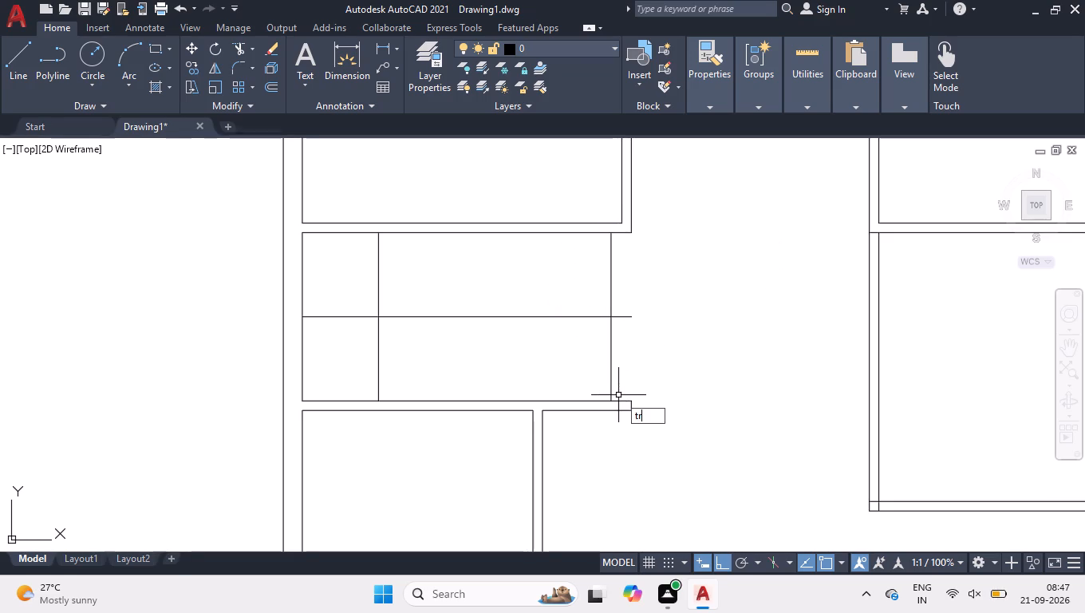
pyautogui.press('Return')
pyautogui.click(620, 331)
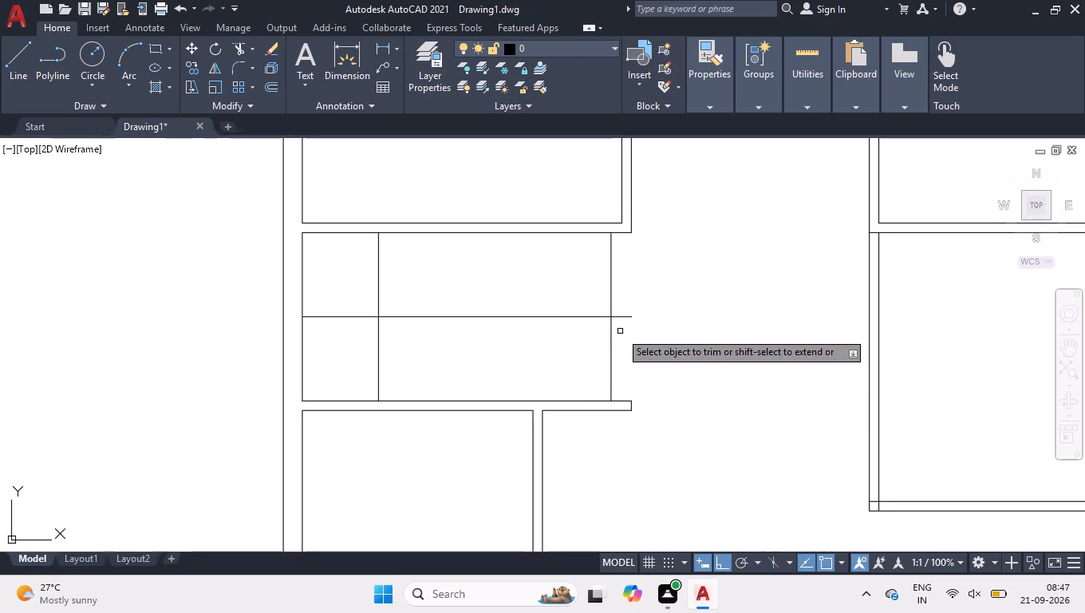
pyautogui.click(625, 306)
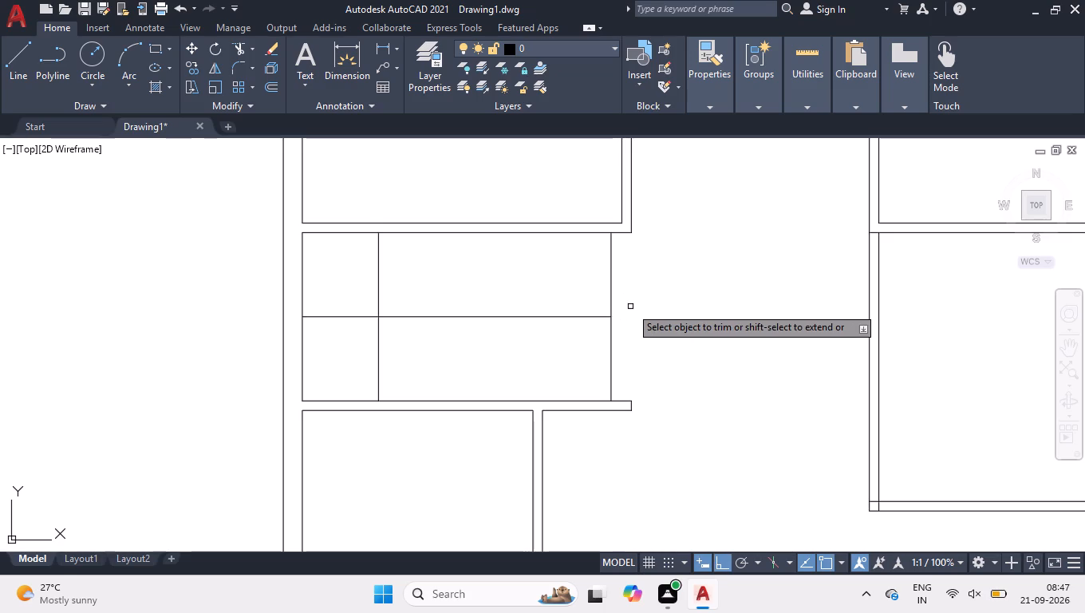
pyautogui.press('Return')
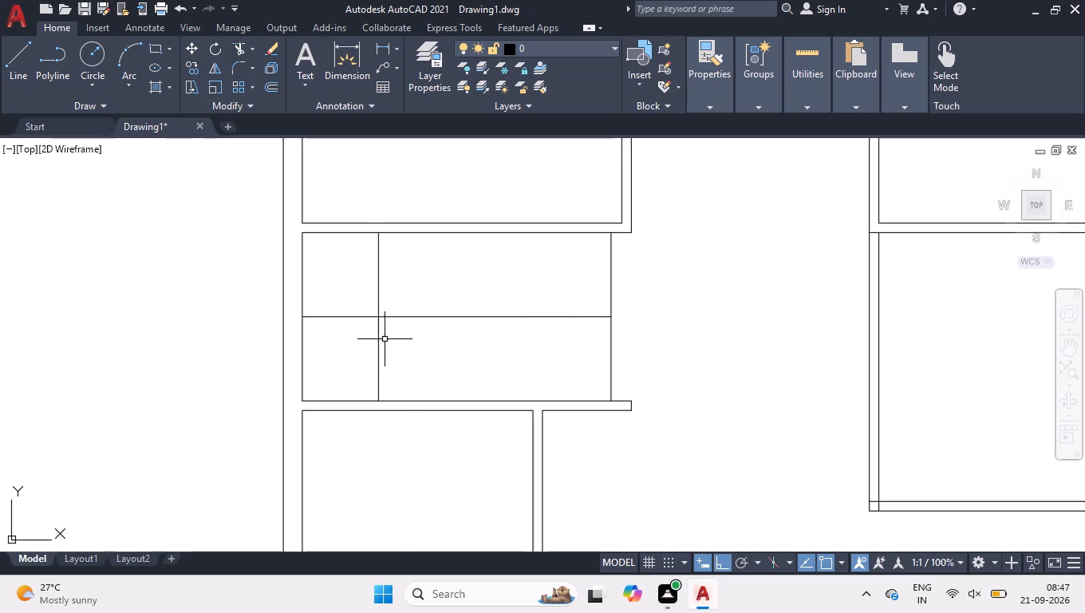
# Copy the landing edge line as a fitted array of 12 items, ending at the vertical line near the bay's open end.
pyautogui.click(385, 339)
pyautogui.click(370, 350)
pyautogui.write('cop')
pyautogui.press('Return')
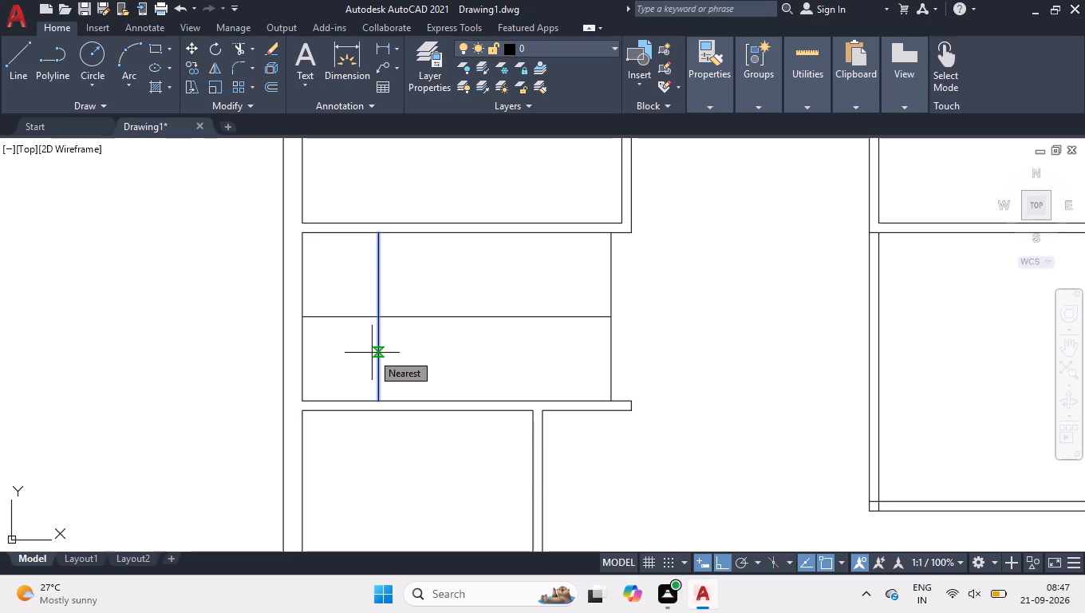
pyautogui.click(378, 398)
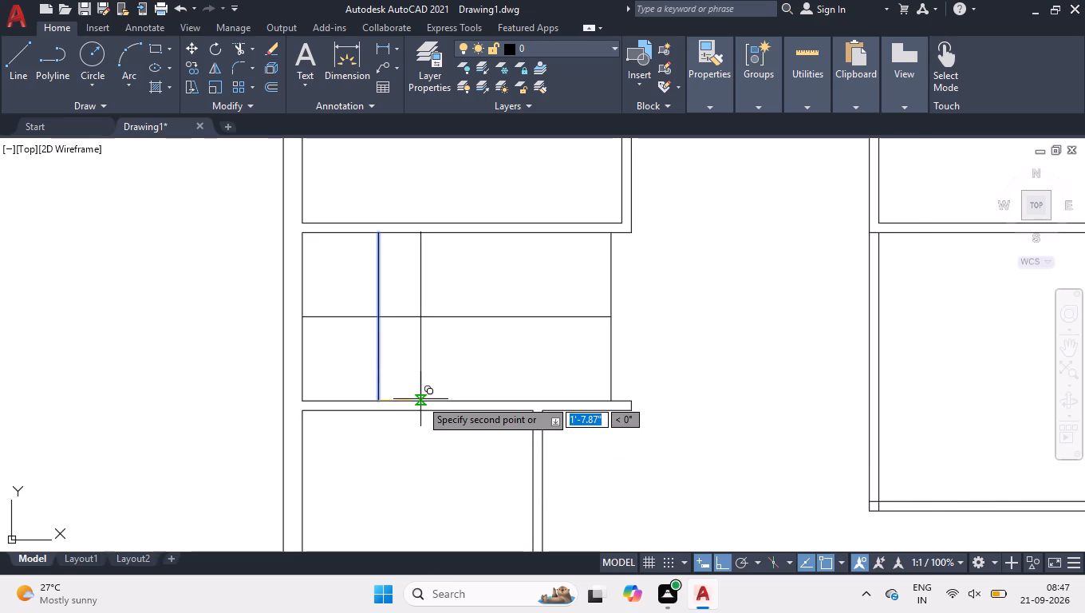
pyautogui.write('ar')
pyautogui.press('Return')
pyautogui.write('11')
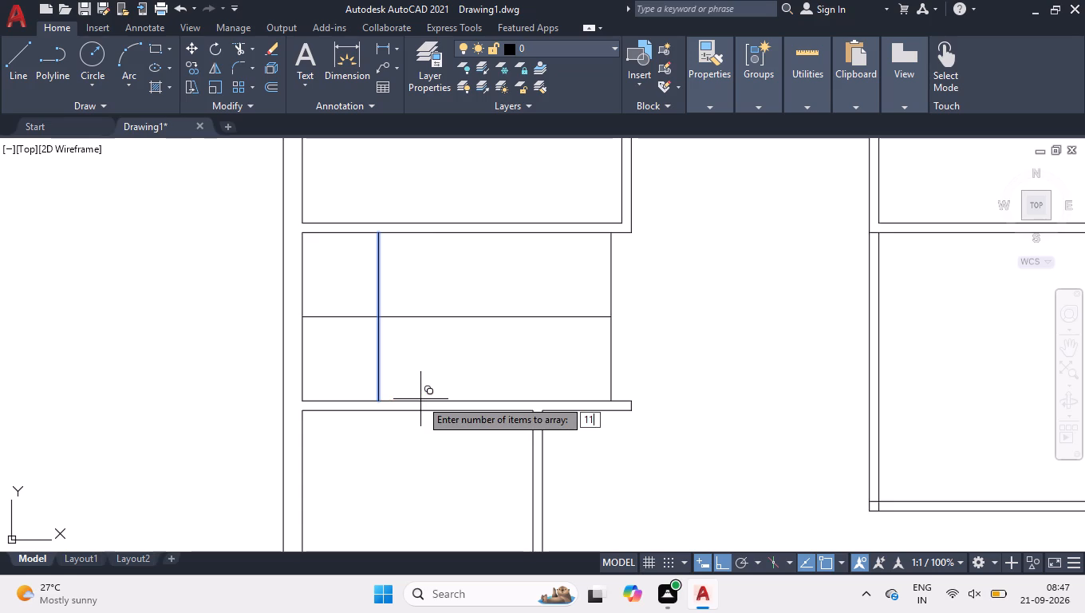
pyautogui.press('BackSpace')
pyautogui.press('2')
pyautogui.press('Return')
pyautogui.press('f')
pyautogui.press('Return')
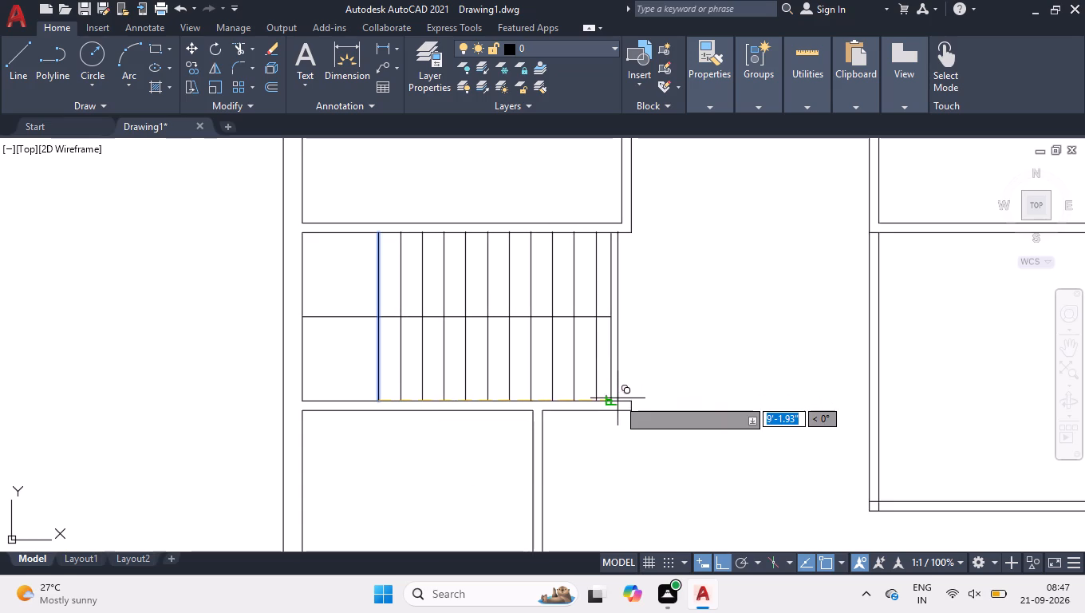
pyautogui.click(611, 401)
pyautogui.press('Return')
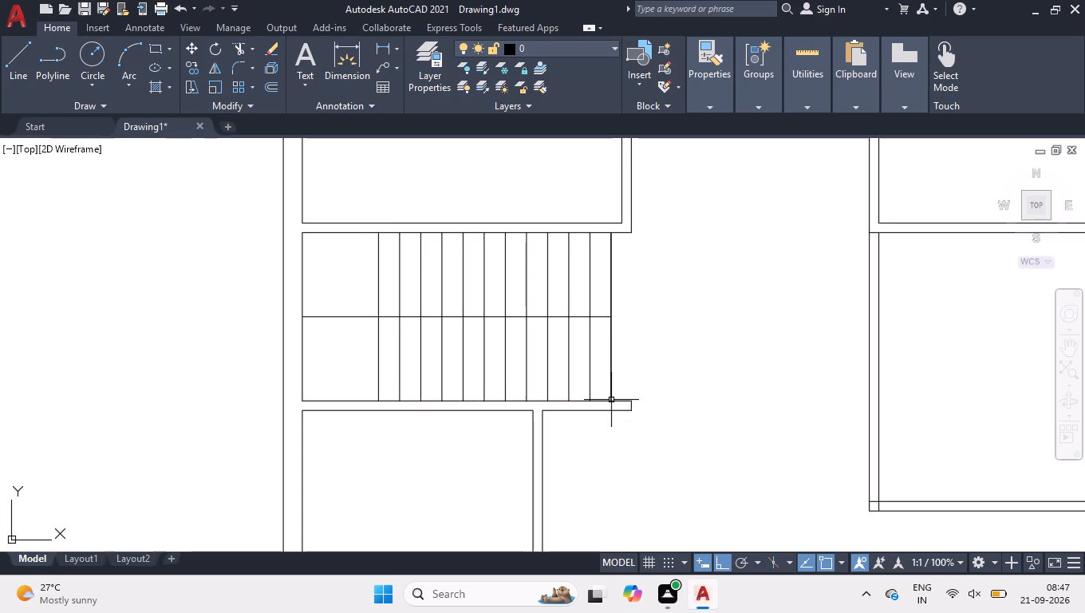
# Delete the duplicate vertical line overlapping the last stair tread at the bay's open end.
pyautogui.click(613, 377)
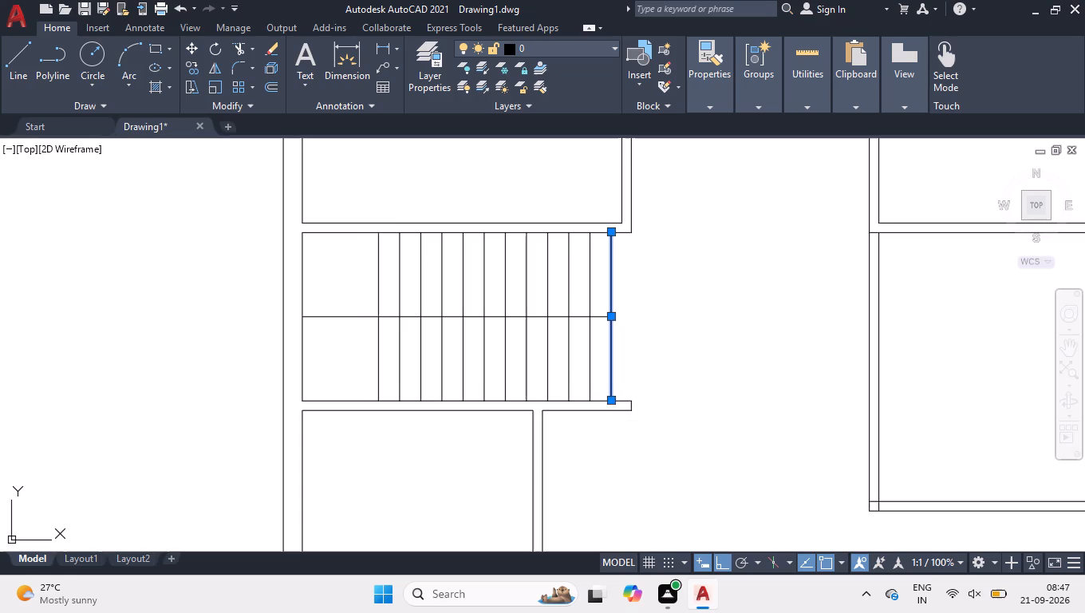
pyautogui.press('Delete')
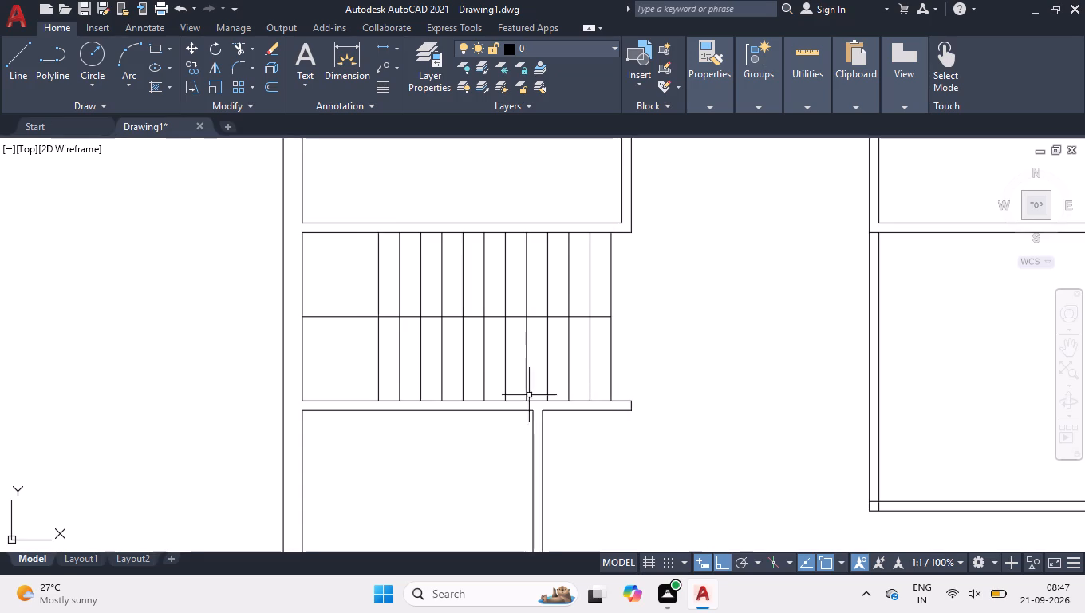
# Draw the lower flight's horizontal centre line from midway between the last tread line's midpoint and lower end to the landing edge.
pyautogui.scroll(1, 594, 337)
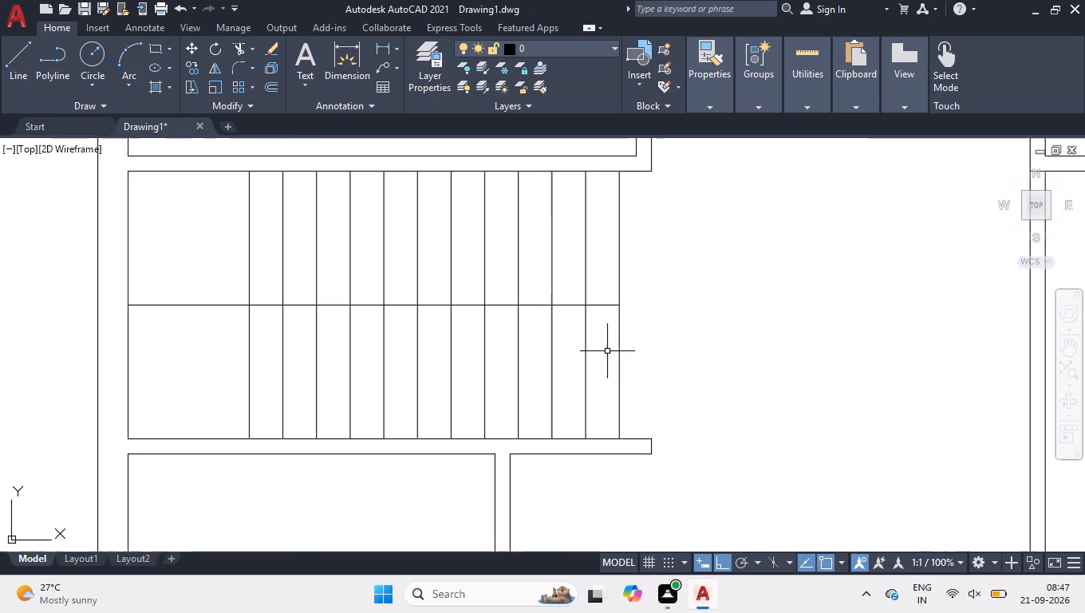
pyautogui.press('l')
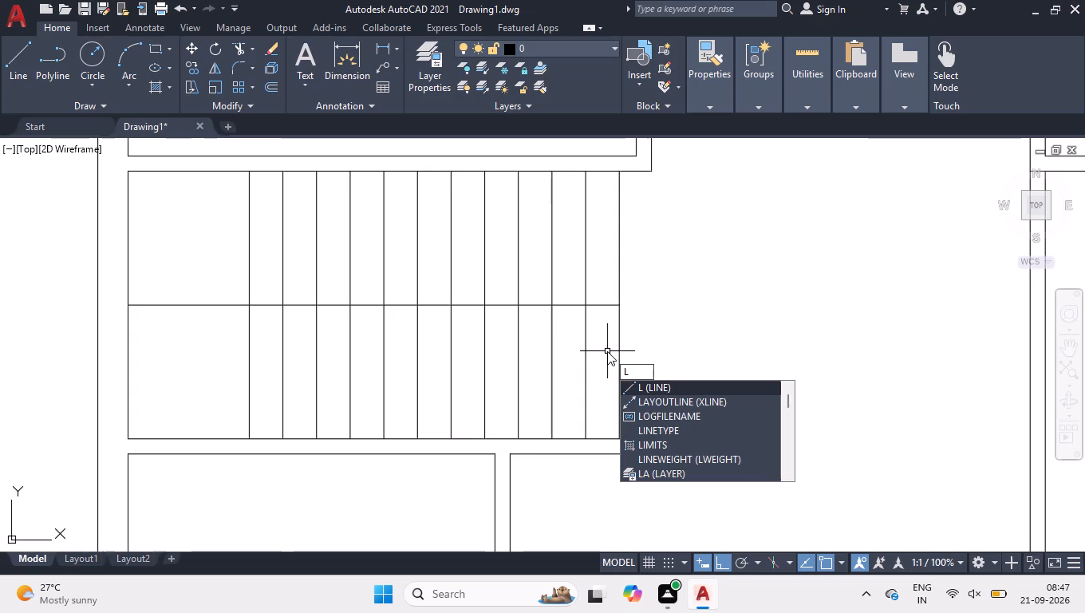
pyautogui.press('Return')
pyautogui.write('m2p')
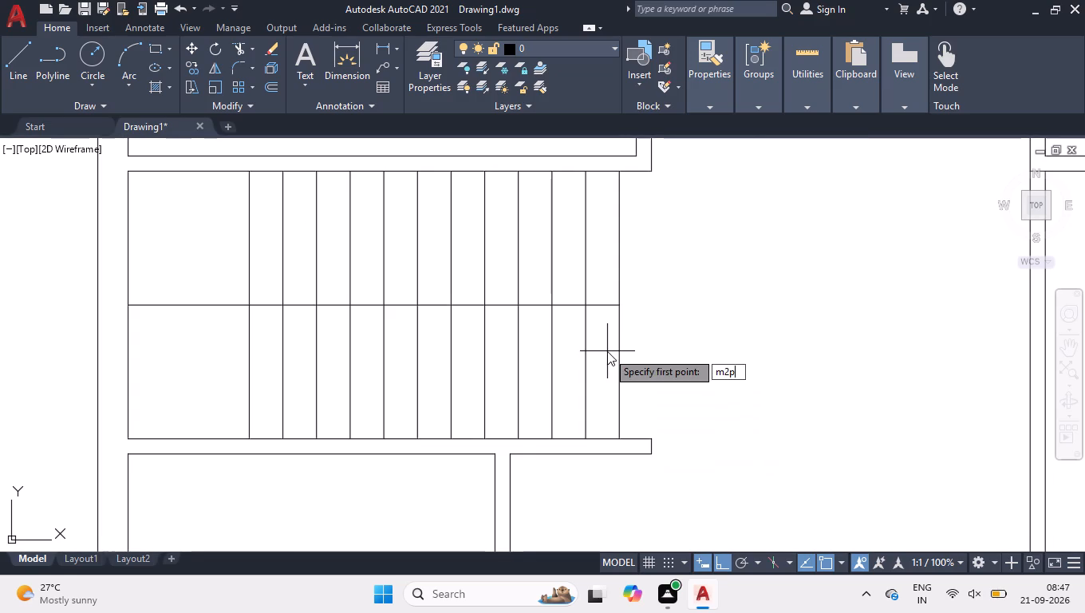
pyautogui.press('Return')
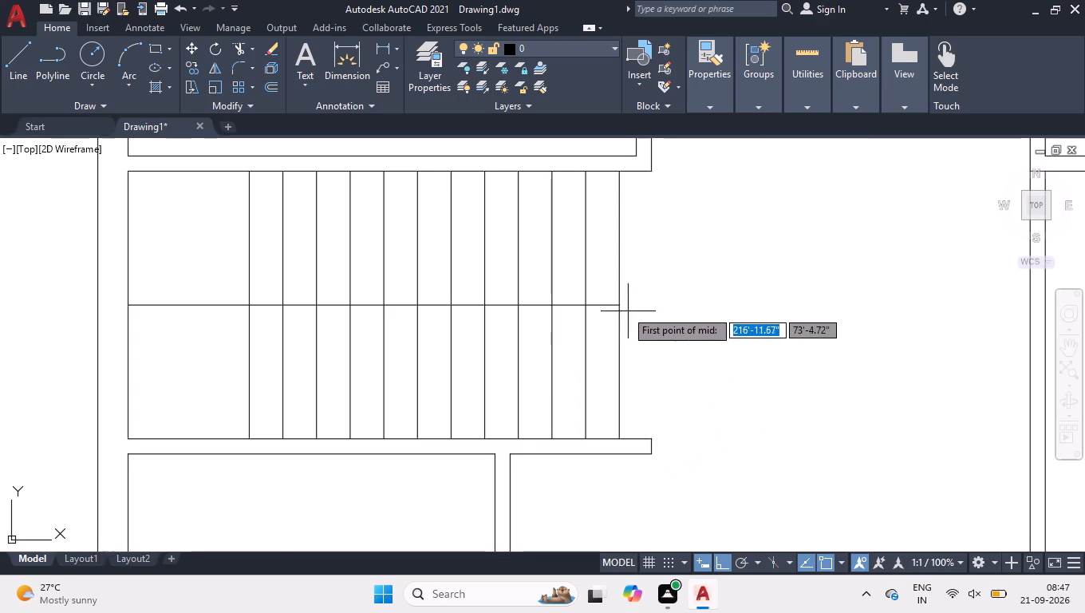
pyautogui.click(616, 299)
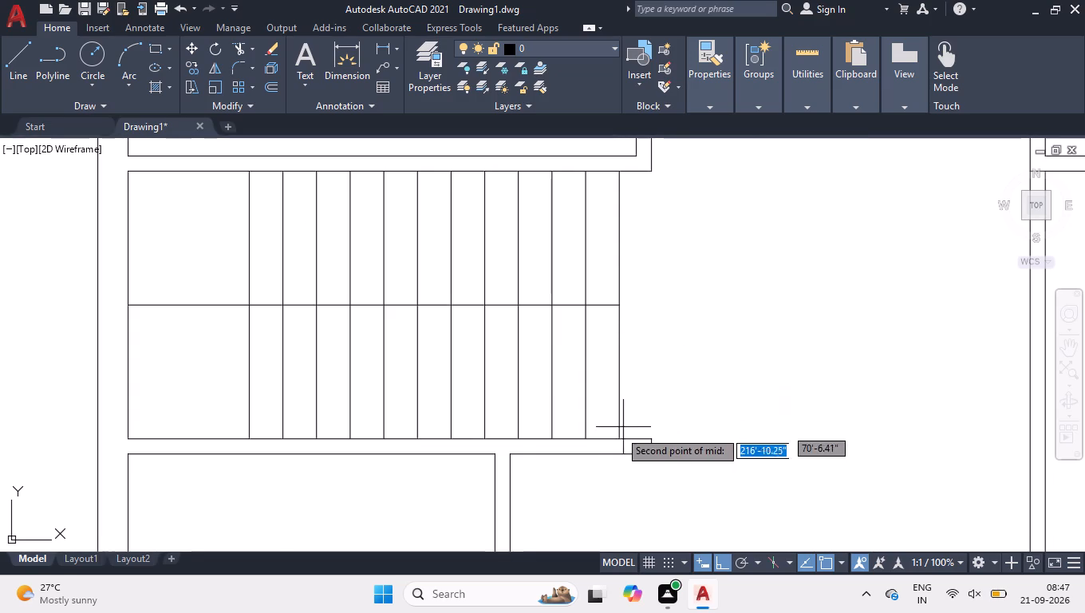
pyautogui.click(617, 436)
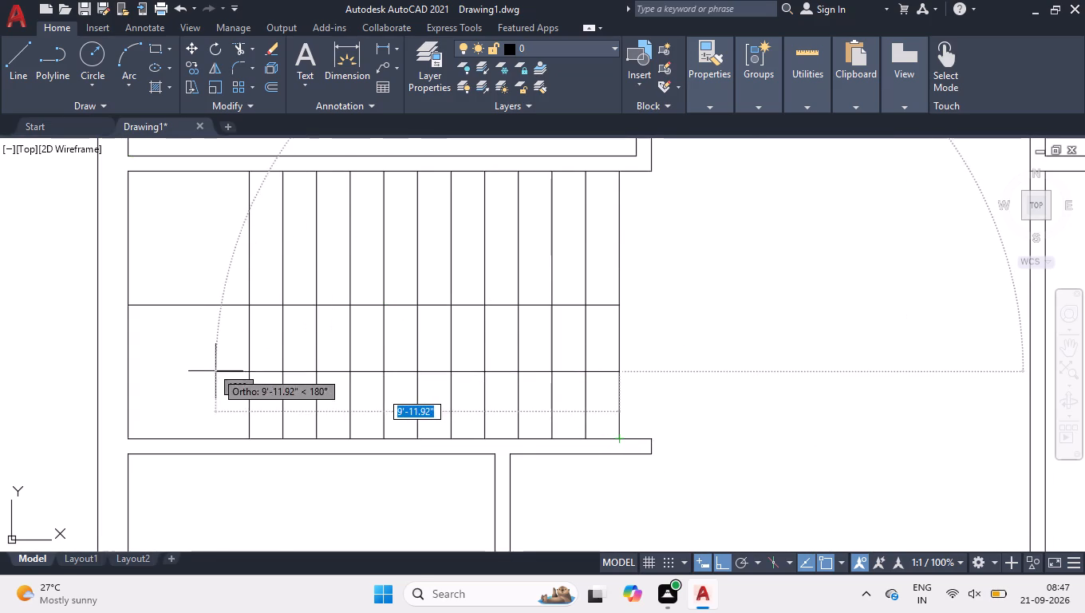
pyautogui.click(250, 371)
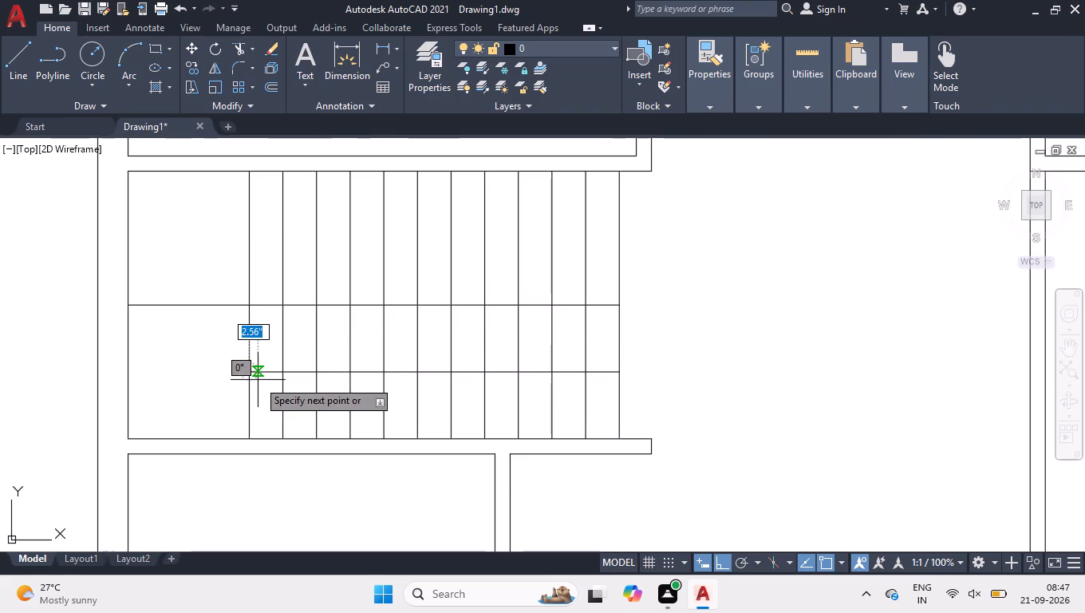
pyautogui.press('Return')
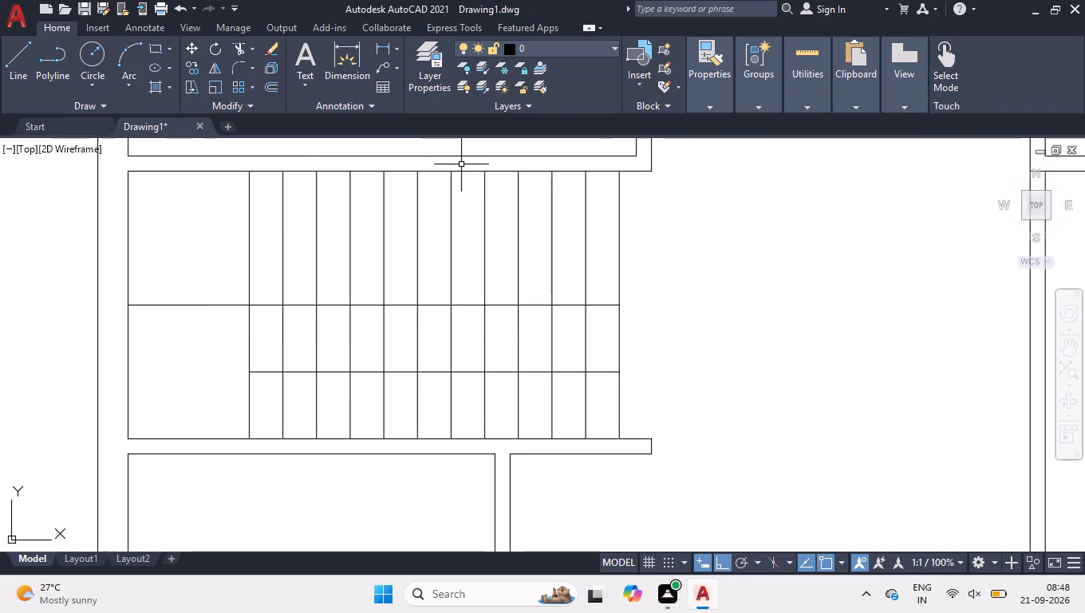
# Draw the upper flight's horizontal centre line from midway between the middle line's open end and the last tread's upper end to the landing edge.
pyautogui.press('l')
pyautogui.press('Return')
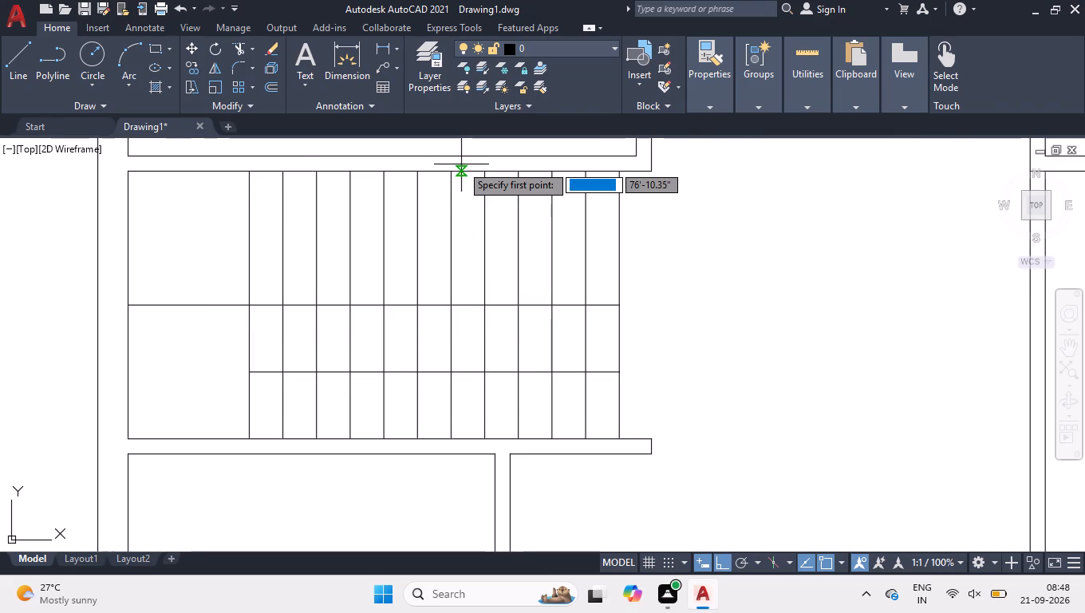
pyautogui.write('m2p')
pyautogui.press('Return')
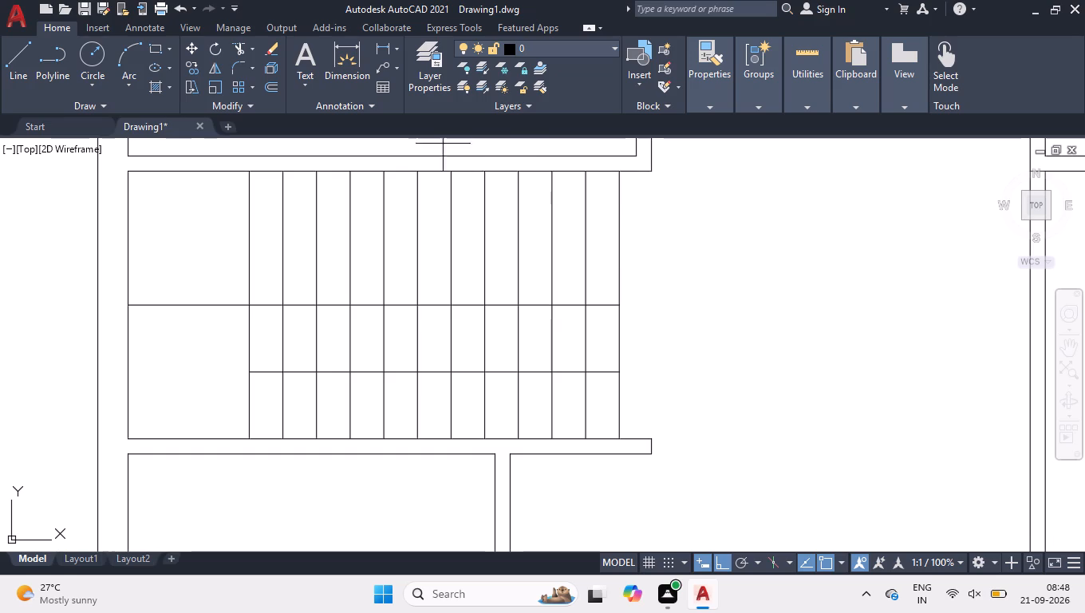
pyautogui.click(615, 303)
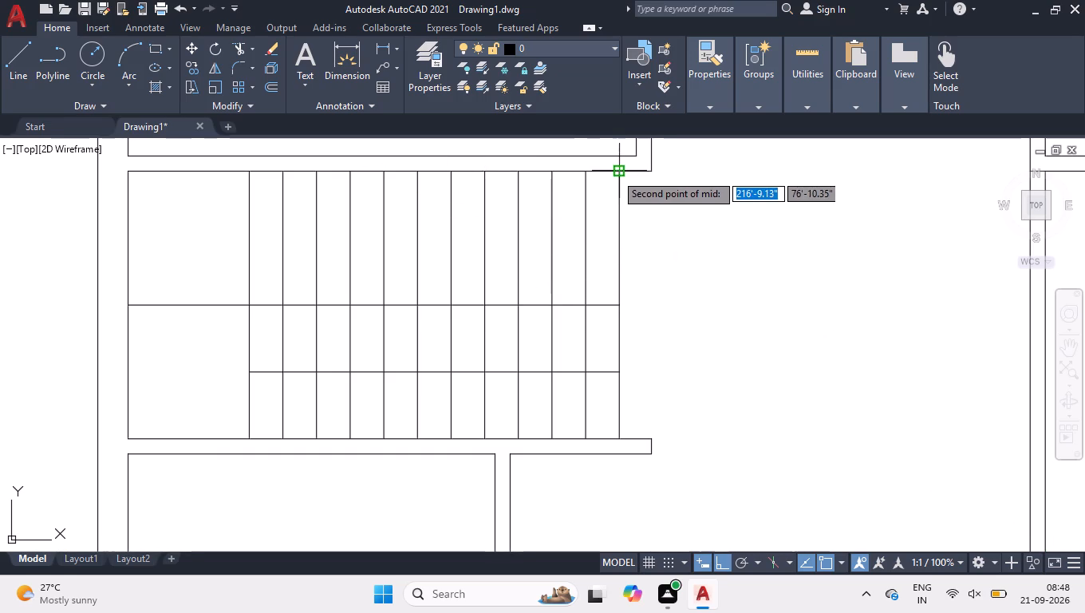
pyautogui.click(615, 173)
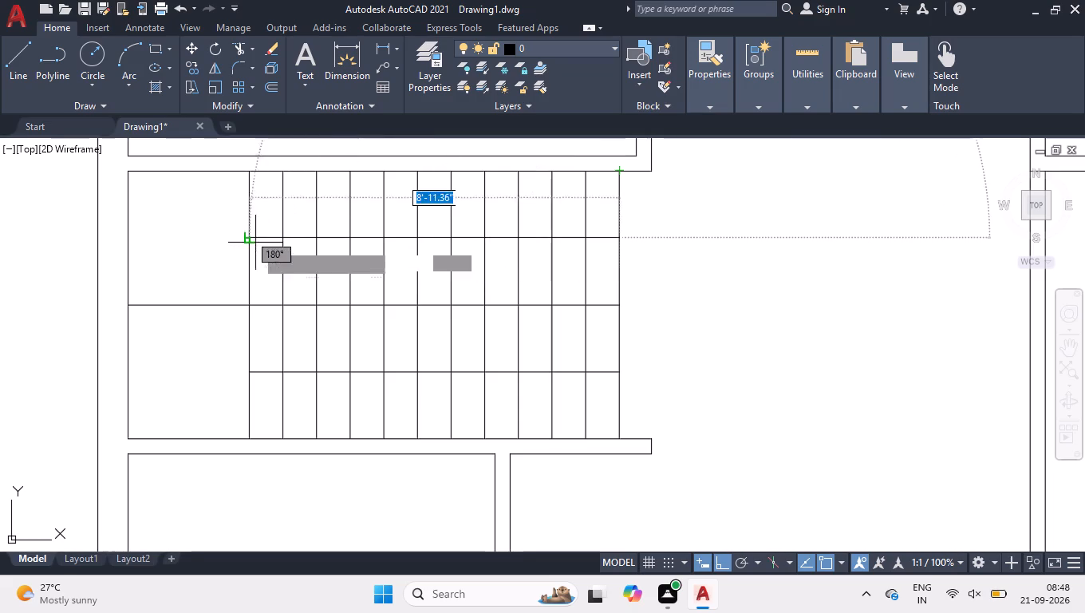
pyautogui.click(251, 234)
pyautogui.press('Return')
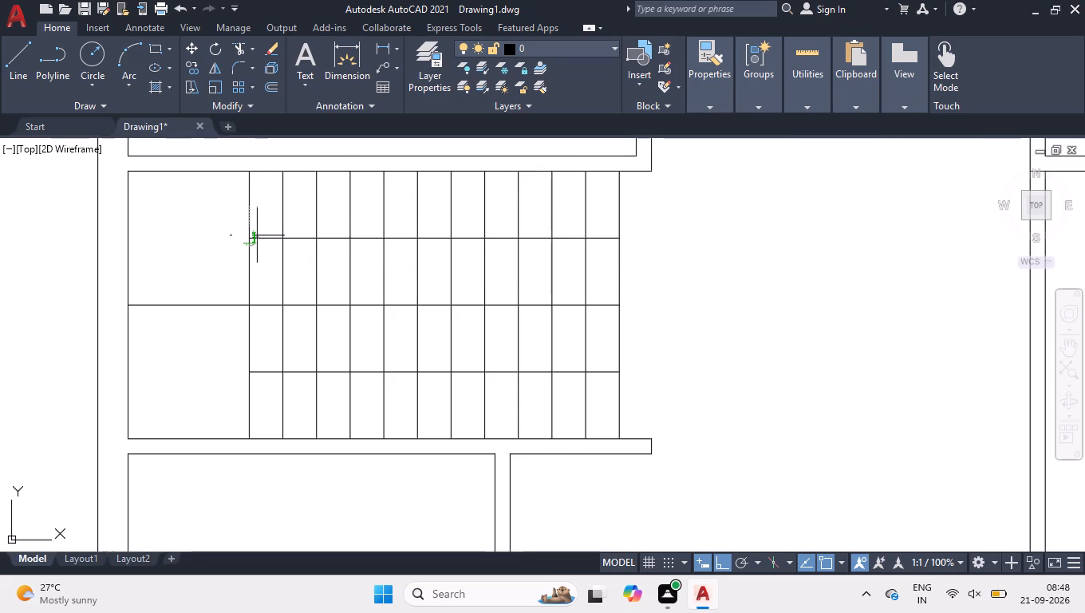
# Fillet the landing ends of the upper and lower flight centre lines to join them with a semicircular arc.
pyautogui.press('f')
pyautogui.press('Return')
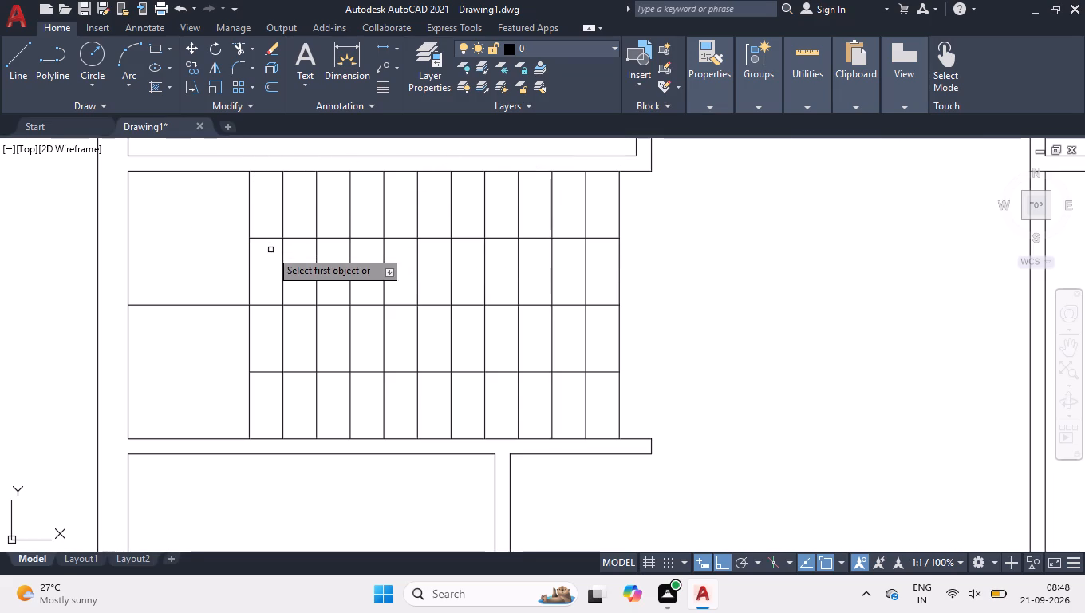
pyautogui.click(264, 239)
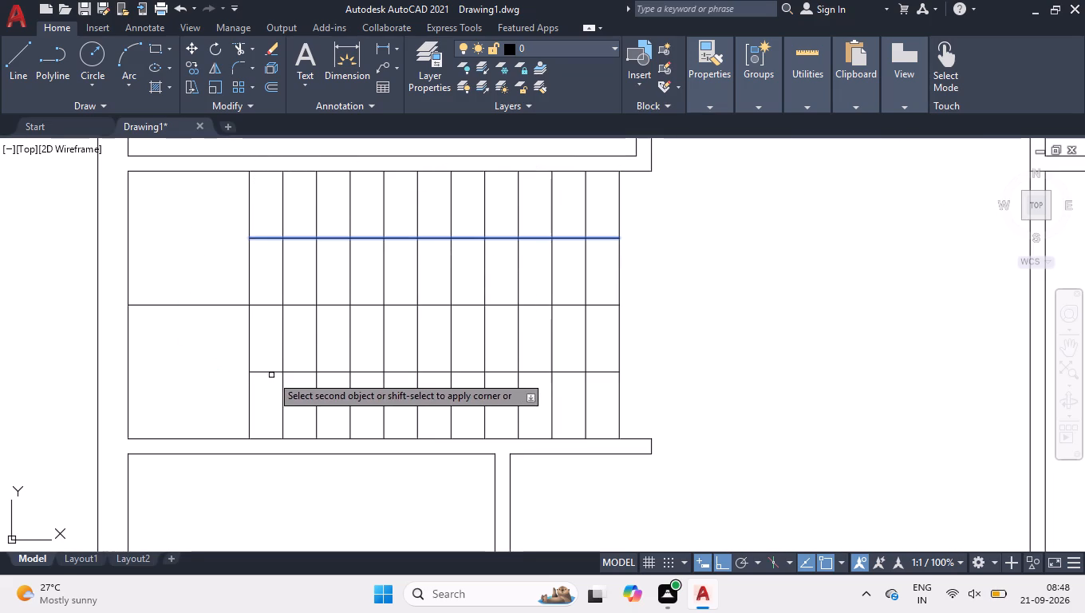
pyautogui.click(273, 371)
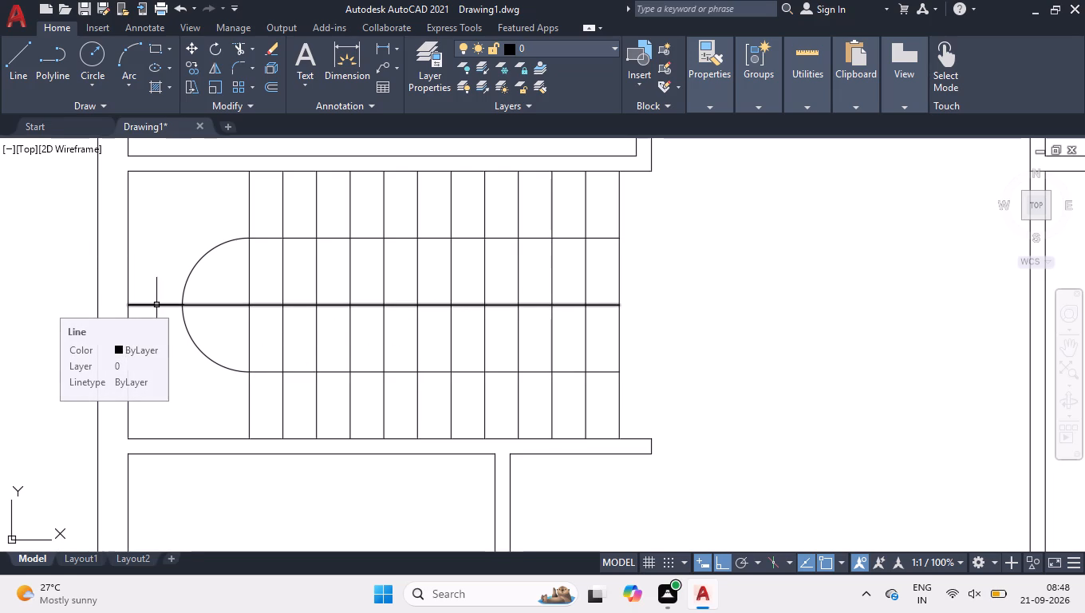
# Trim the bay's horizontal middle line across the landing, on both sides of the arc, back to the landing edge.
pyautogui.write('tr')
pyautogui.press('Return')
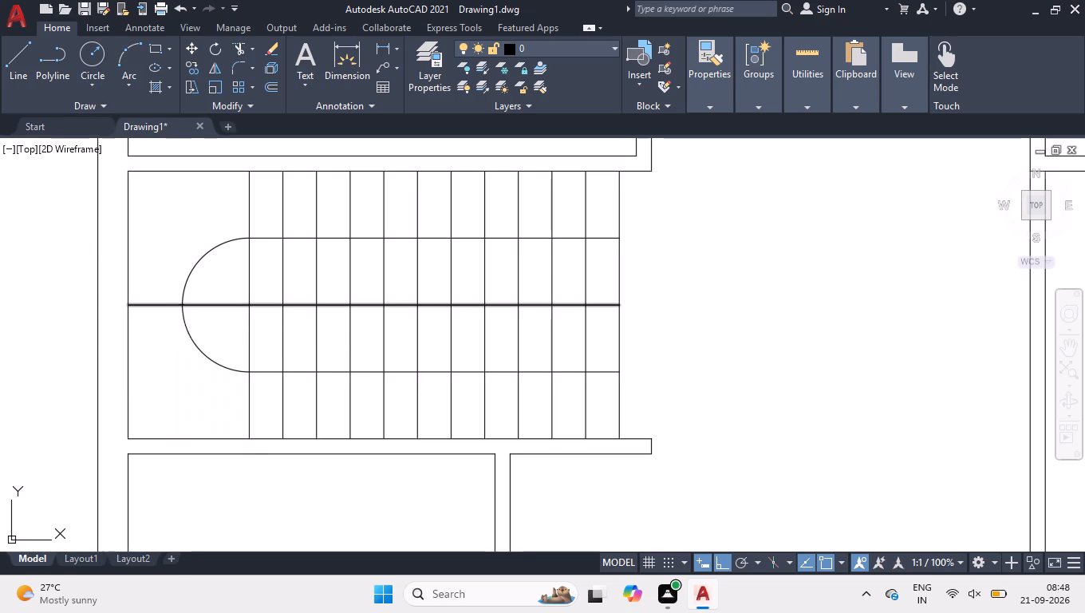
pyautogui.click(150, 320)
pyautogui.click(152, 276)
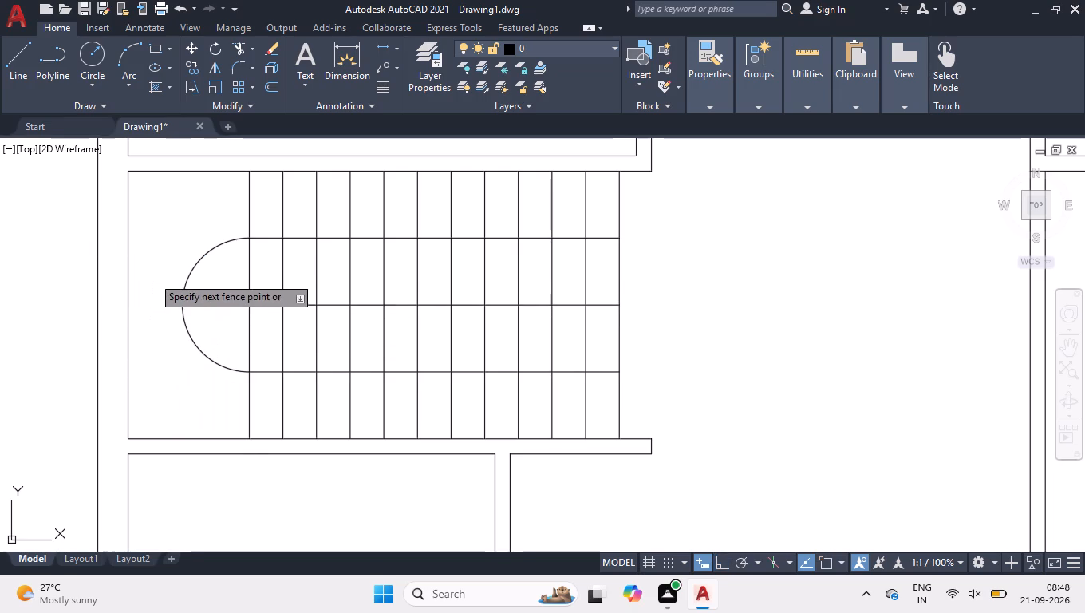
pyautogui.click(218, 324)
pyautogui.click(218, 290)
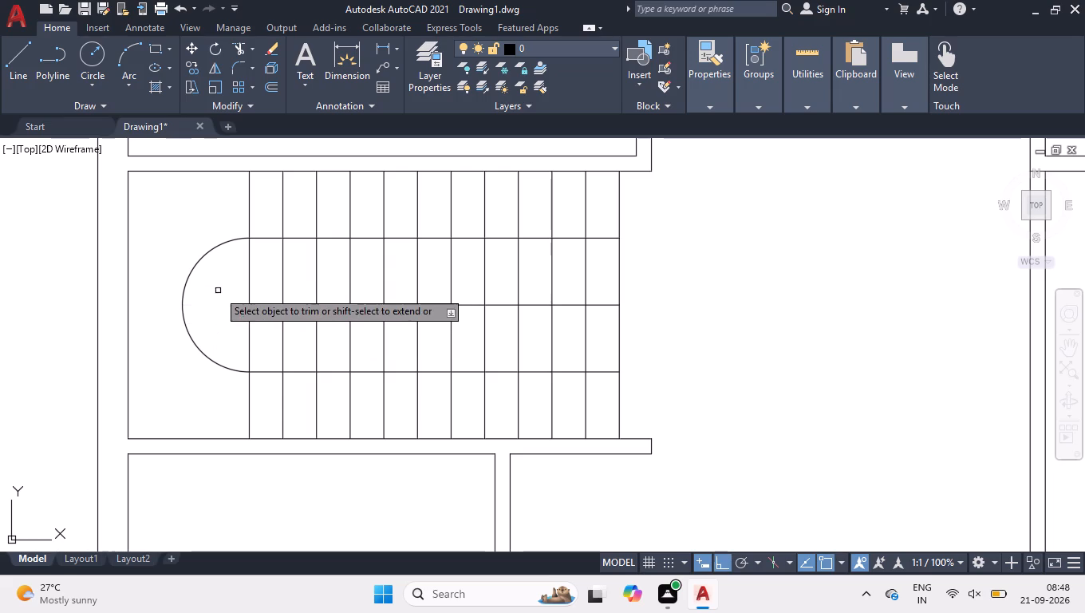
pyautogui.press('Return')
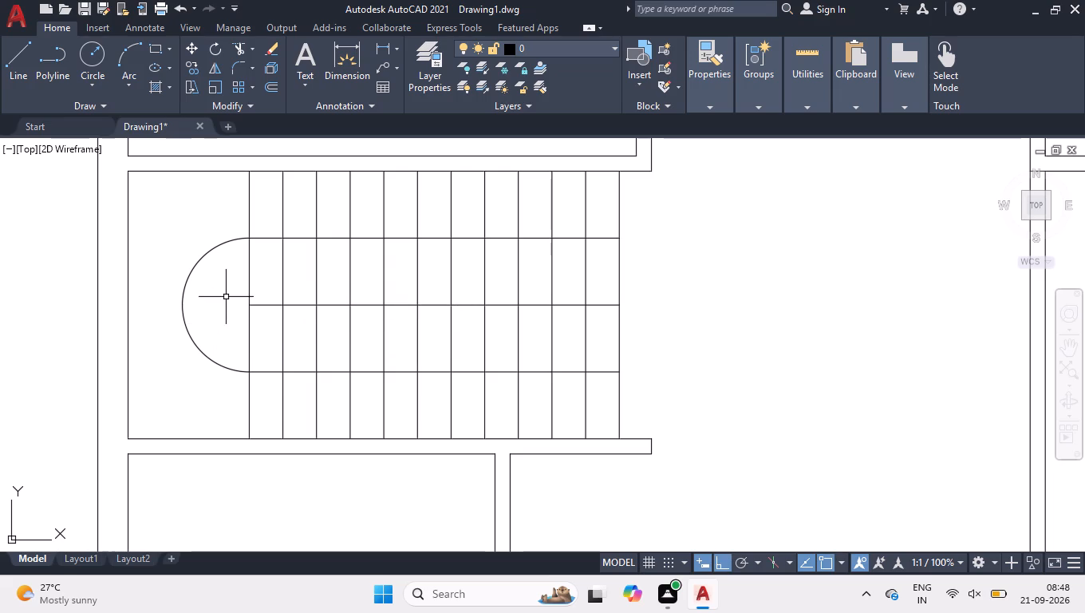
# With polar tracking on, draw an arrowhead line about 2'-6" long at 150° from the upper centre line's open end.
pyautogui.press('l')
pyautogui.press('Return')
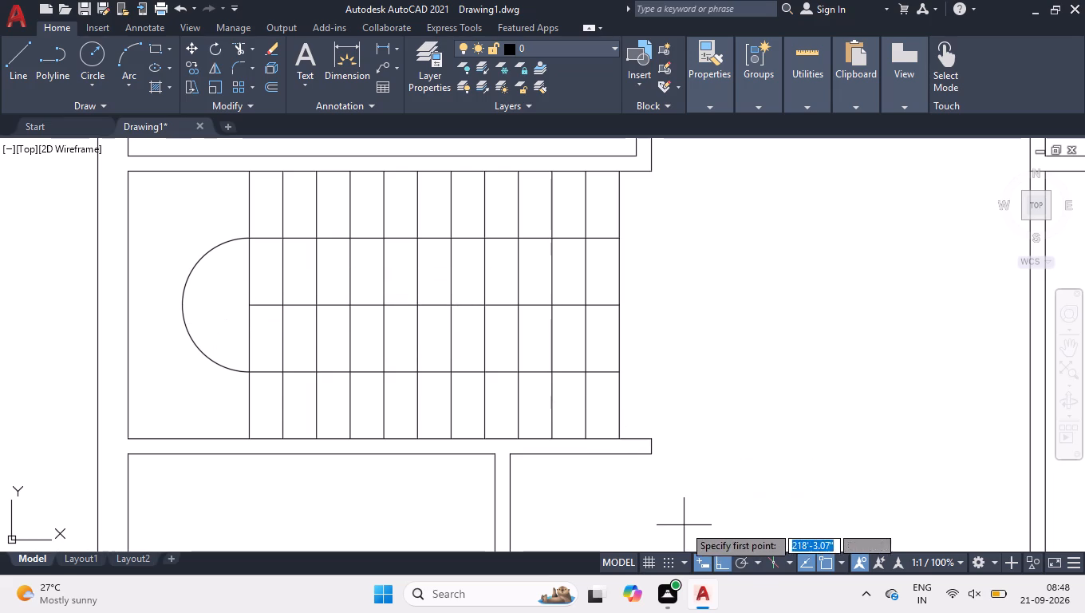
pyautogui.click(744, 565)
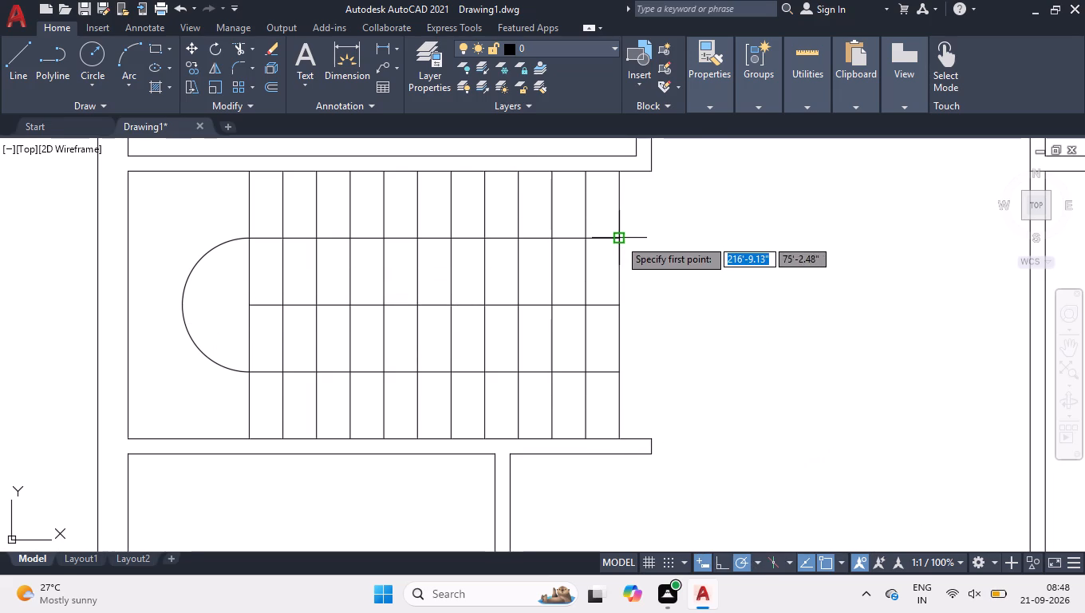
pyautogui.click(619, 239)
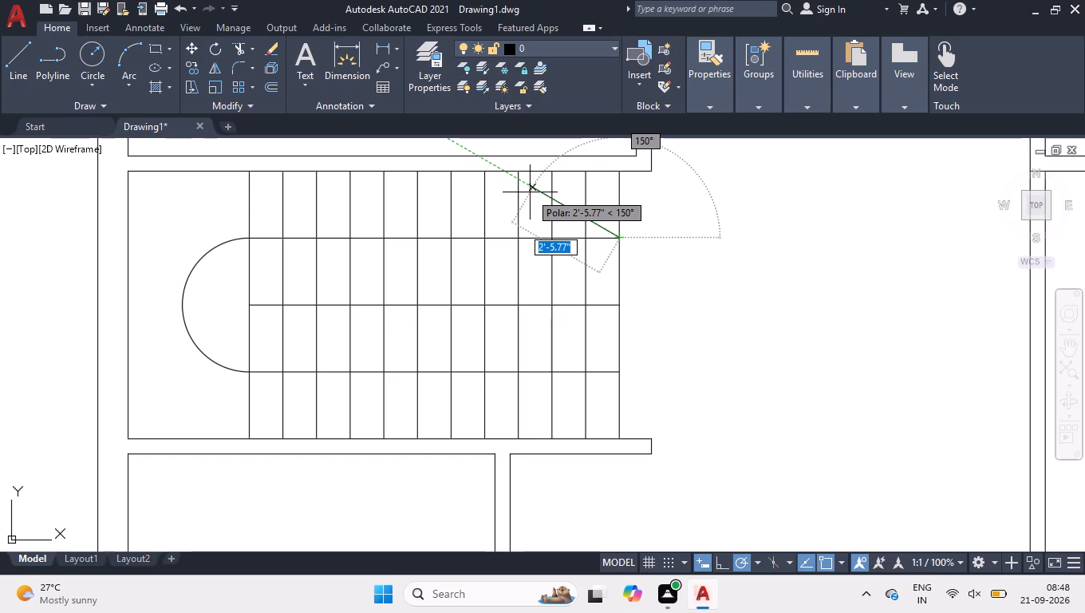
pyautogui.click(530, 192)
pyautogui.press('Return')
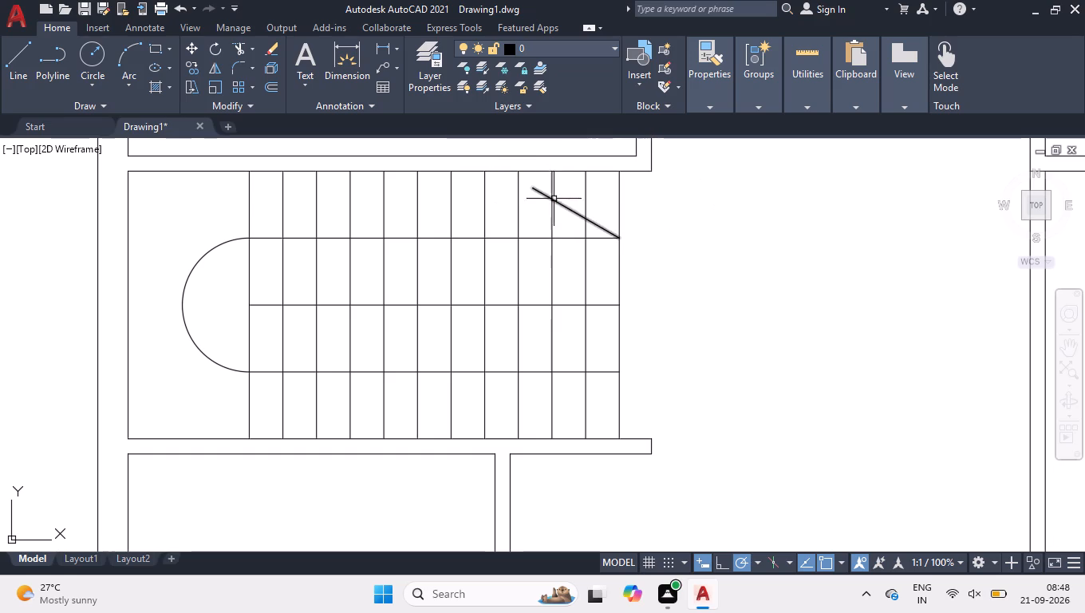
# Mirror the arrowhead line about the upper flight's centre line, keeping the source line.
pyautogui.click(558, 206)
pyautogui.write('mi')
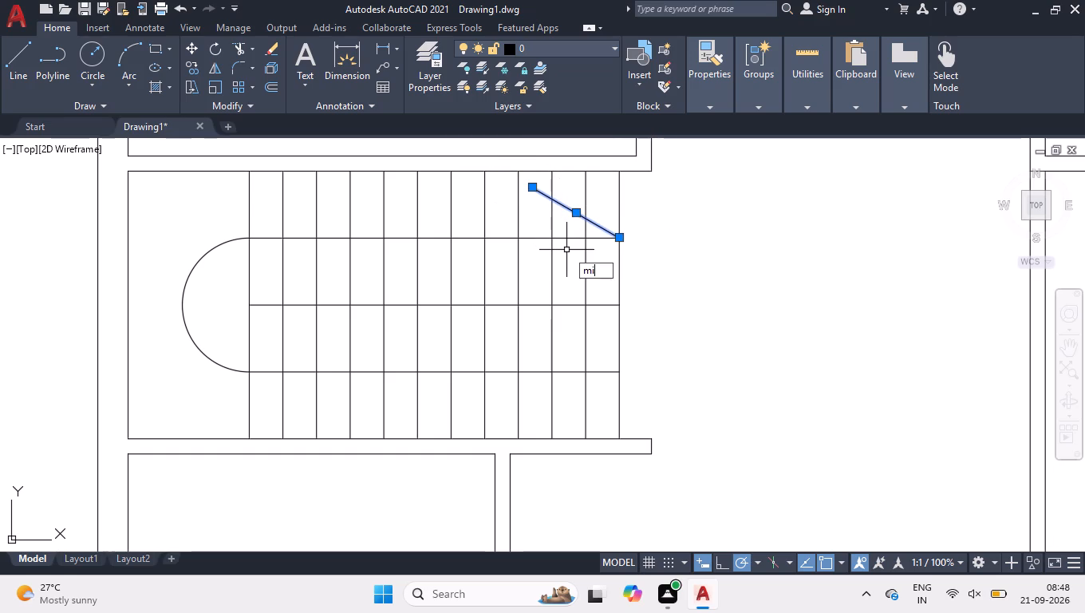
pyautogui.press('Return')
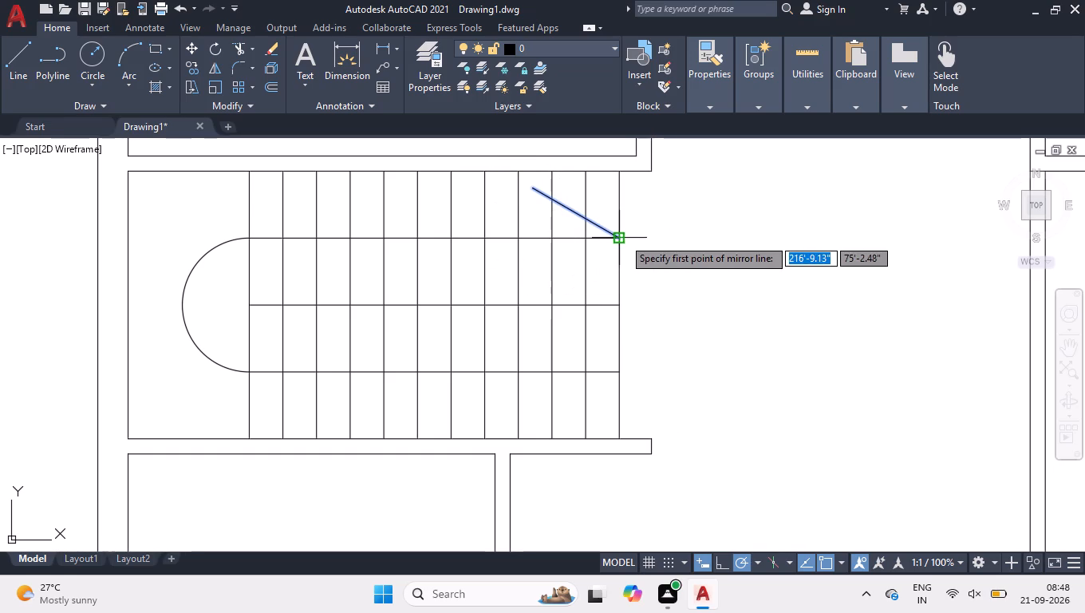
pyautogui.click(623, 238)
pyautogui.click(556, 236)
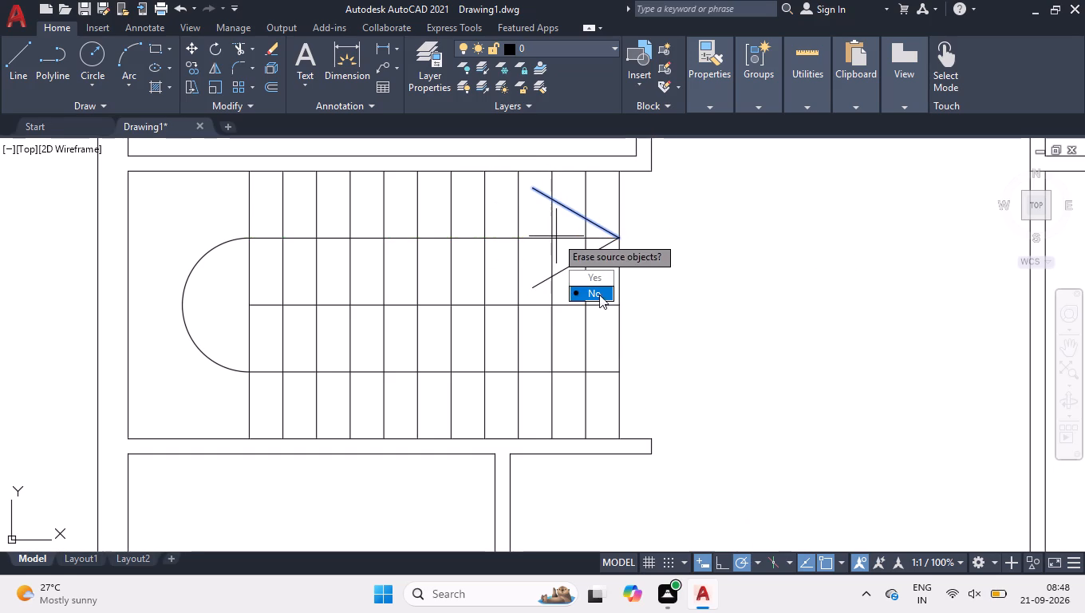
pyautogui.moveTo(598, 297); pyautogui.dragTo(556, 236)
# Examine the whole floor plan and the passage area beside the staircase.
pyautogui.scroll(-2, 406, 274)
pyautogui.scroll(-2, 424, 355)
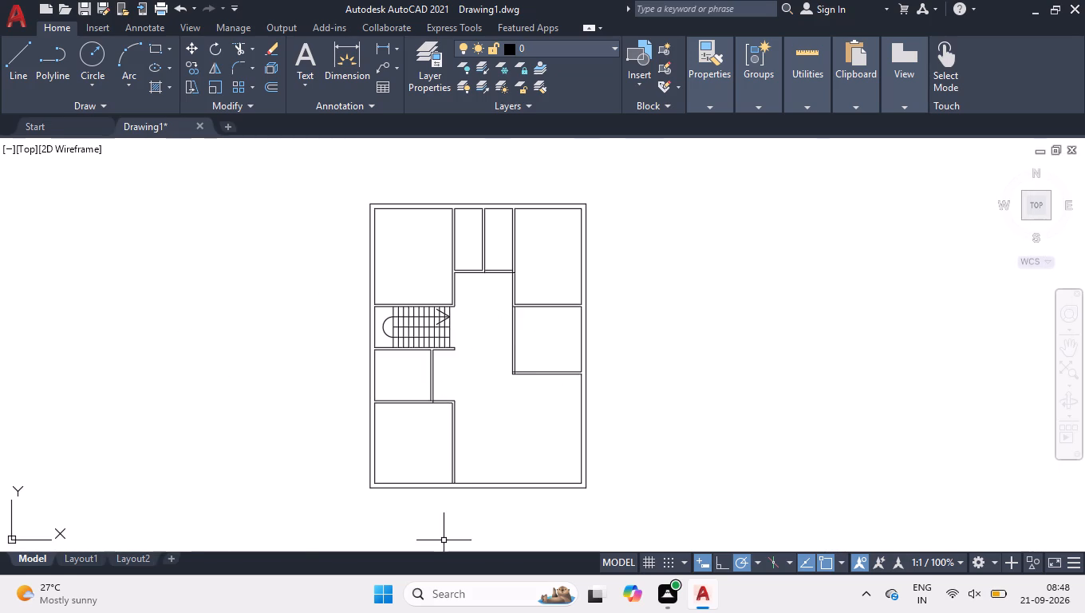
pyautogui.scroll(4, 391, 297)
pyautogui.scroll(-3, 329, 279)
pyautogui.scroll(-2, 400, 409)
pyautogui.scroll(1, 307, 397)
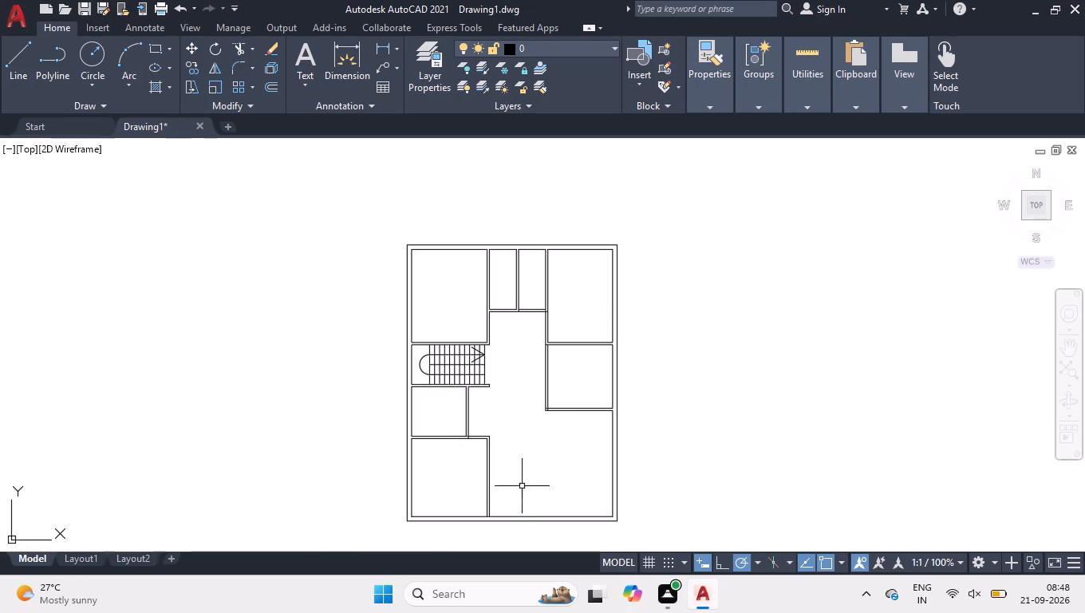
pyautogui.scroll(3, 486, 320)
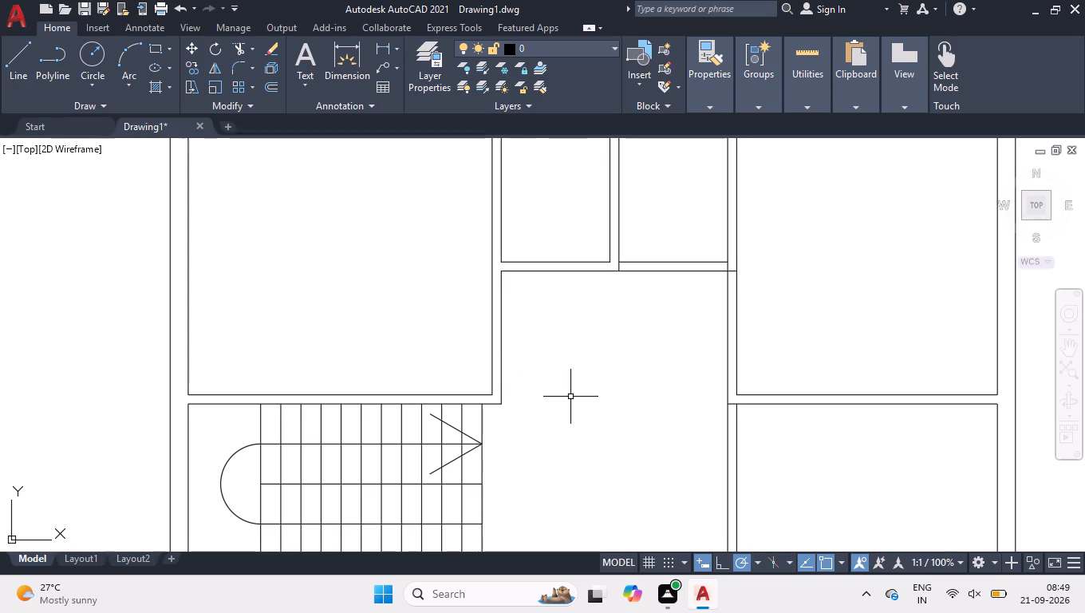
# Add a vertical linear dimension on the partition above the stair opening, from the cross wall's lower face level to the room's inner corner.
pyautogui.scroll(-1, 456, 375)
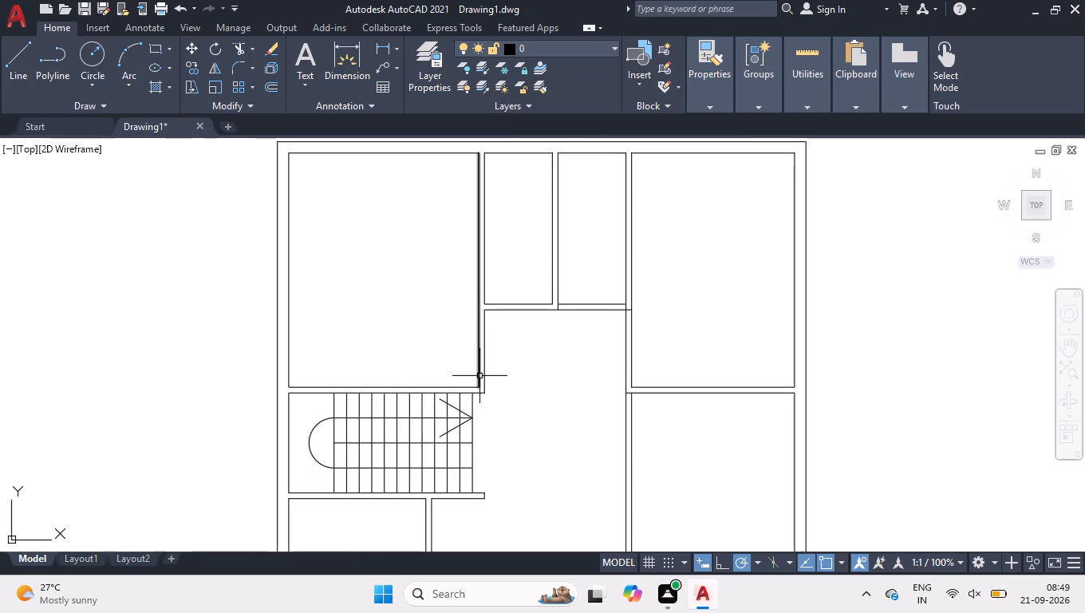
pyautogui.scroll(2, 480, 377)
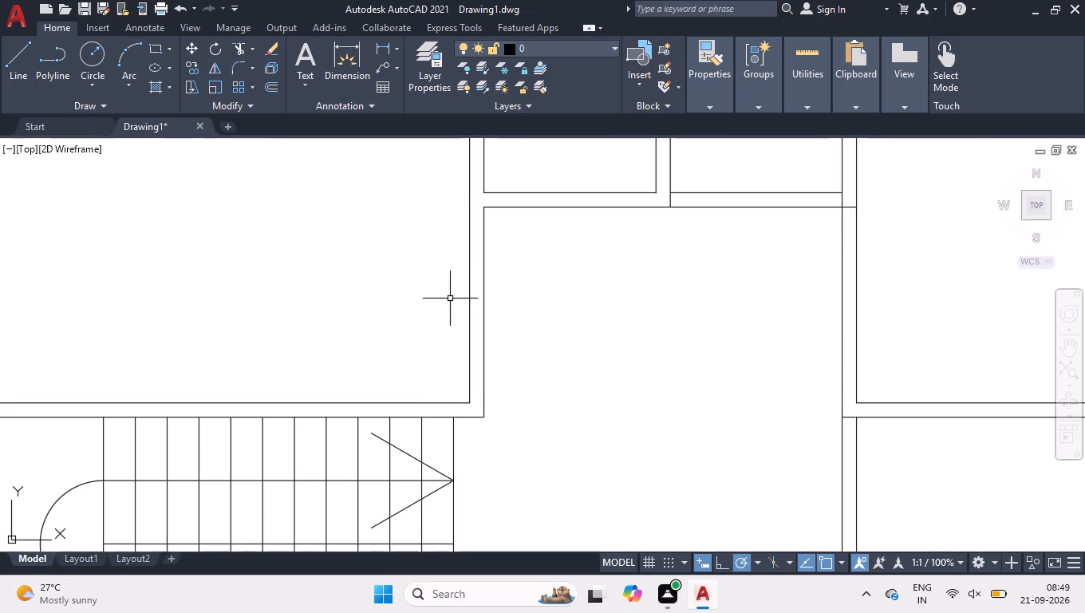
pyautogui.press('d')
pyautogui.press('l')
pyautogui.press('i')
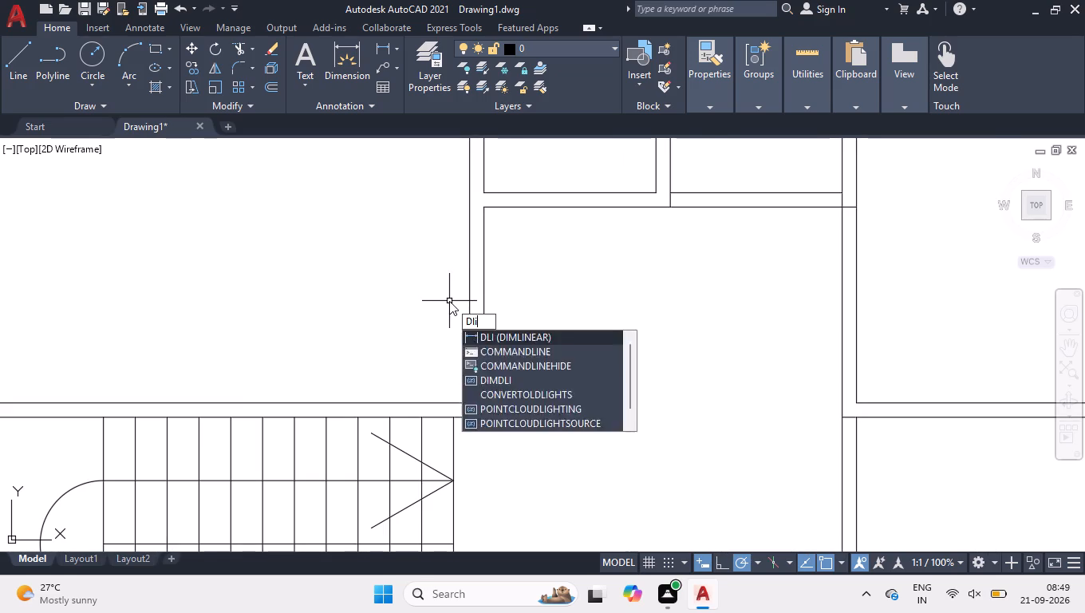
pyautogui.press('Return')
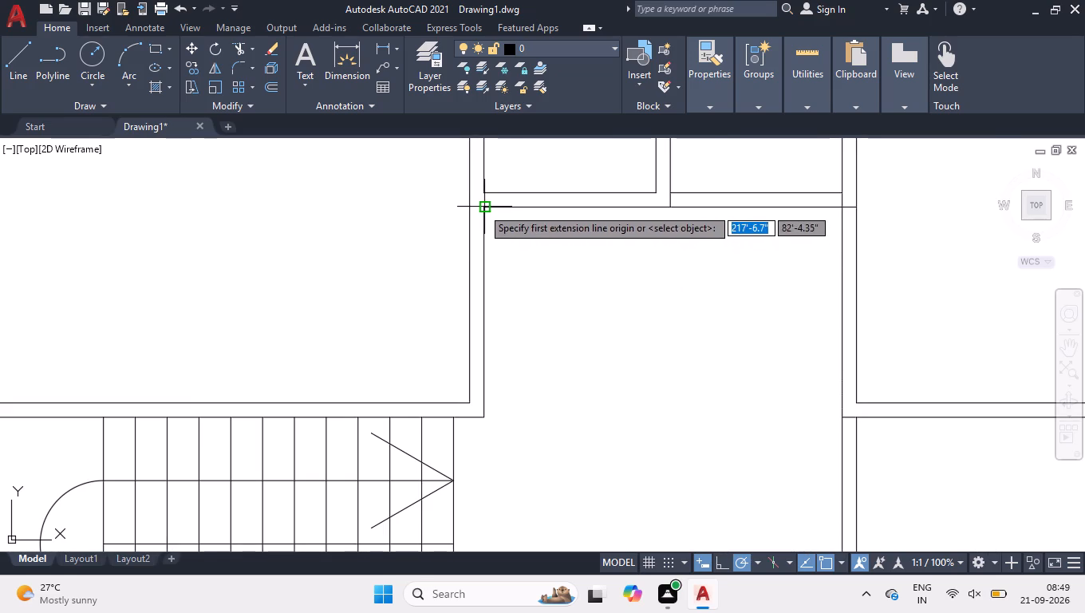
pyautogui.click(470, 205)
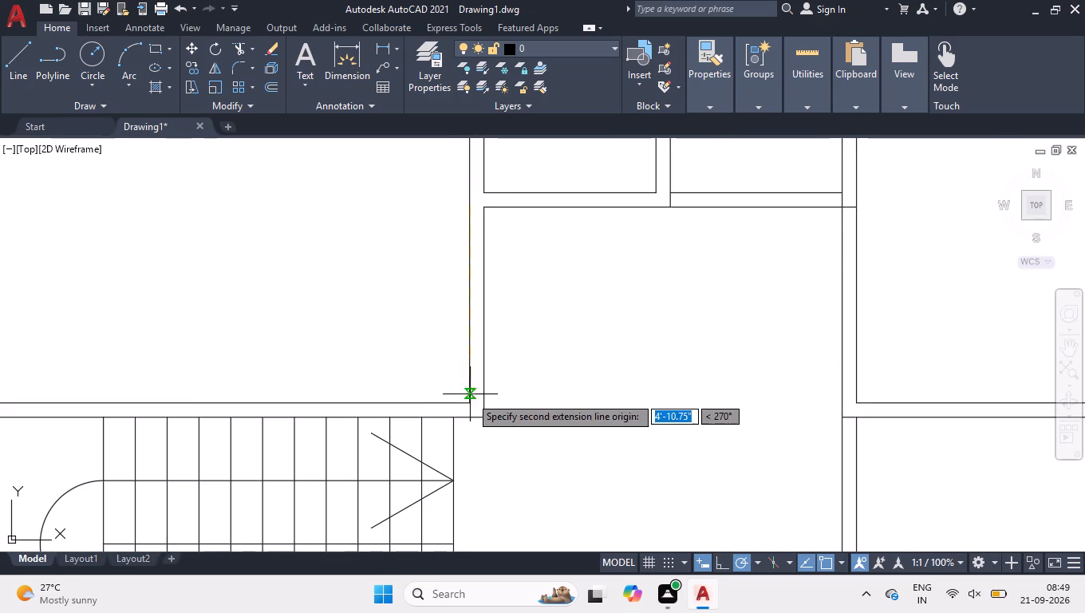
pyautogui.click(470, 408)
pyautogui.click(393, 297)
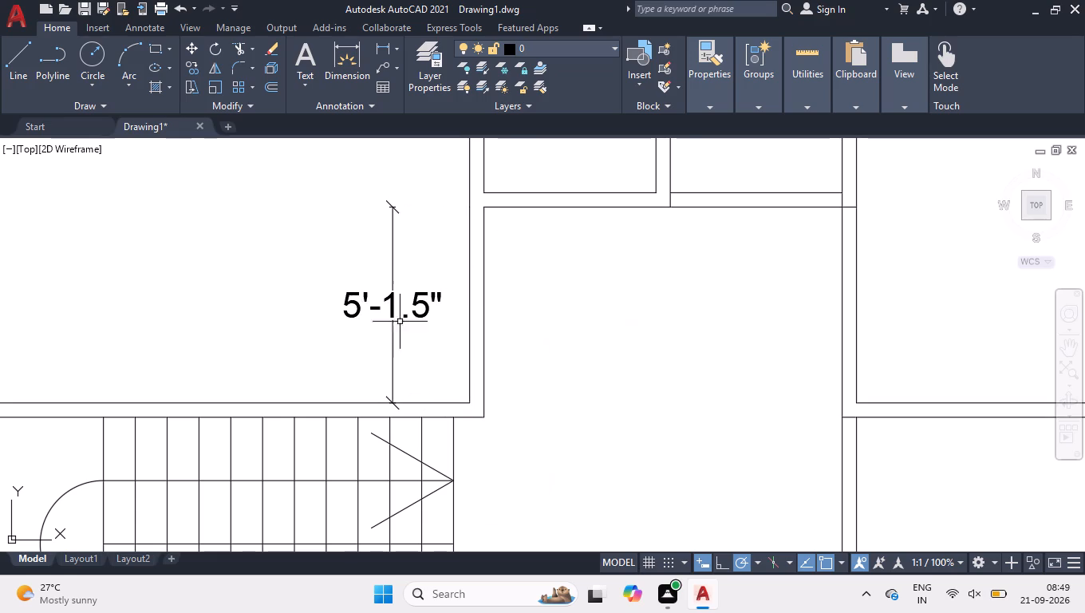
# Turn on Ortho mode.
pyautogui.click(720, 566)
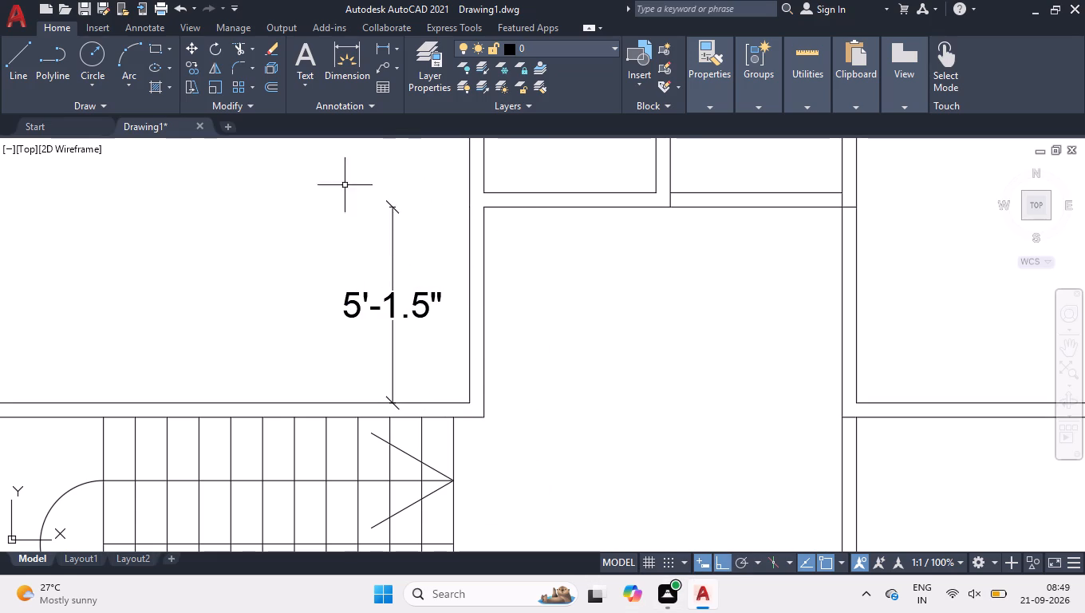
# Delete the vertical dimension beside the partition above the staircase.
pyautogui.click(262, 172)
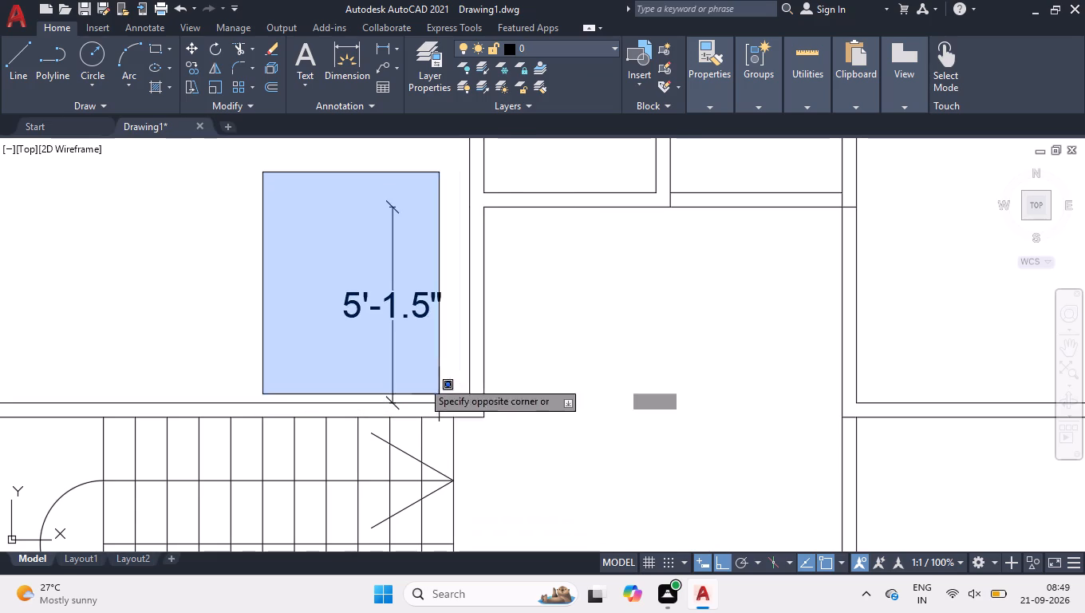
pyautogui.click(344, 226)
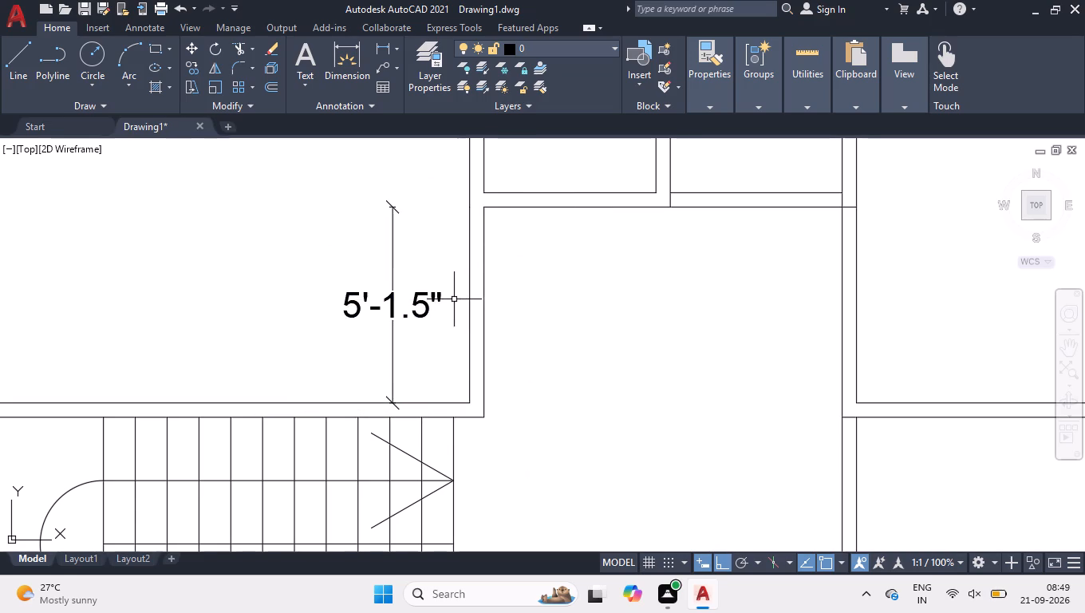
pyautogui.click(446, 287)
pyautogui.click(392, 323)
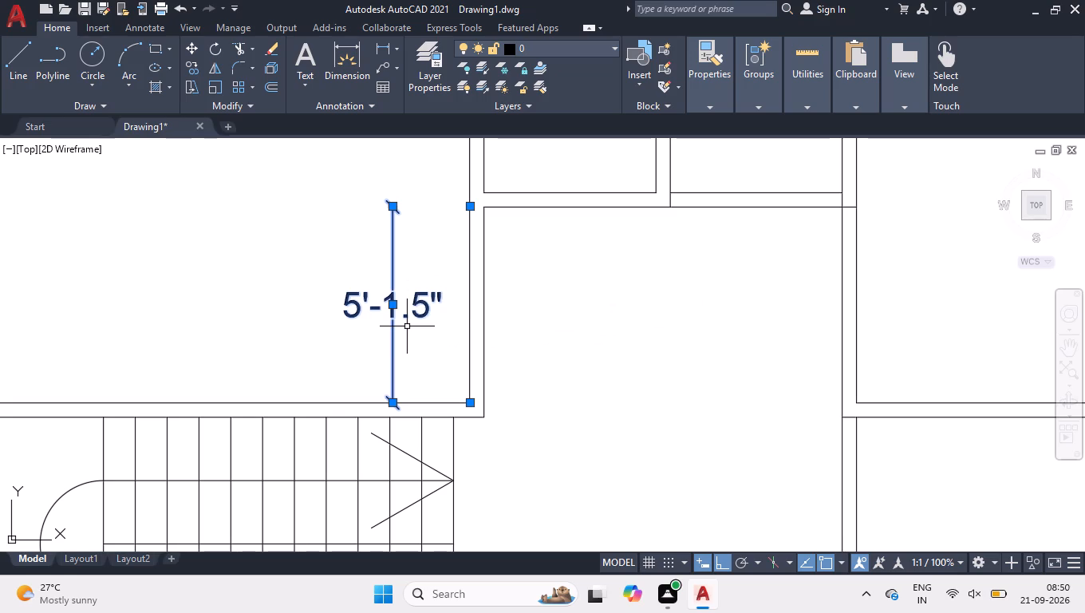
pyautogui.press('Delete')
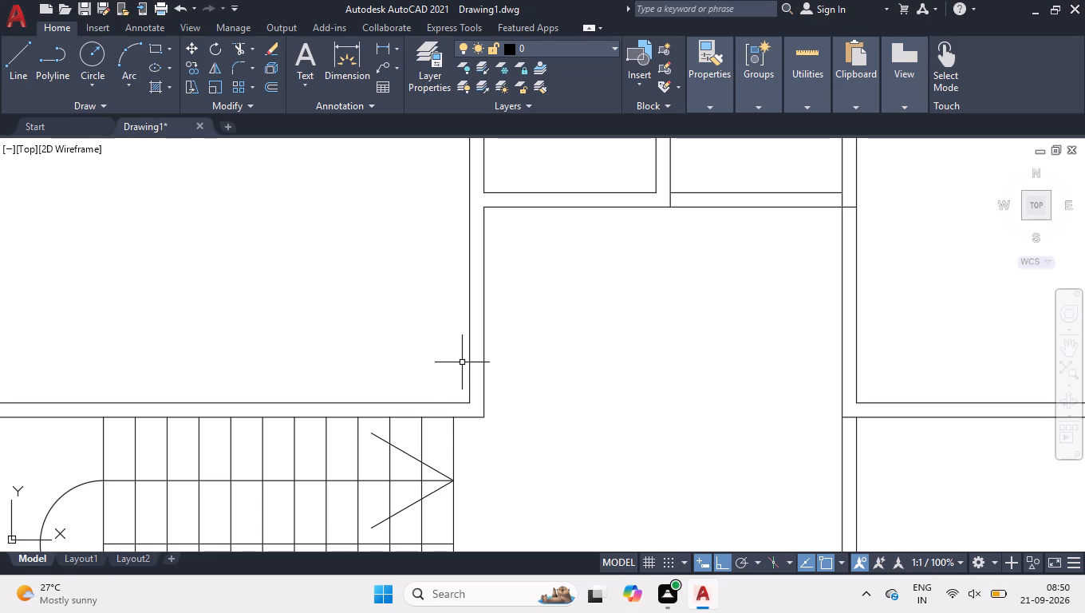
# Stretch the inner wall line above the staircase from the room's corner to the partition's passage-side face.
pyautogui.click(440, 404)
pyautogui.scroll(2, 488, 419)
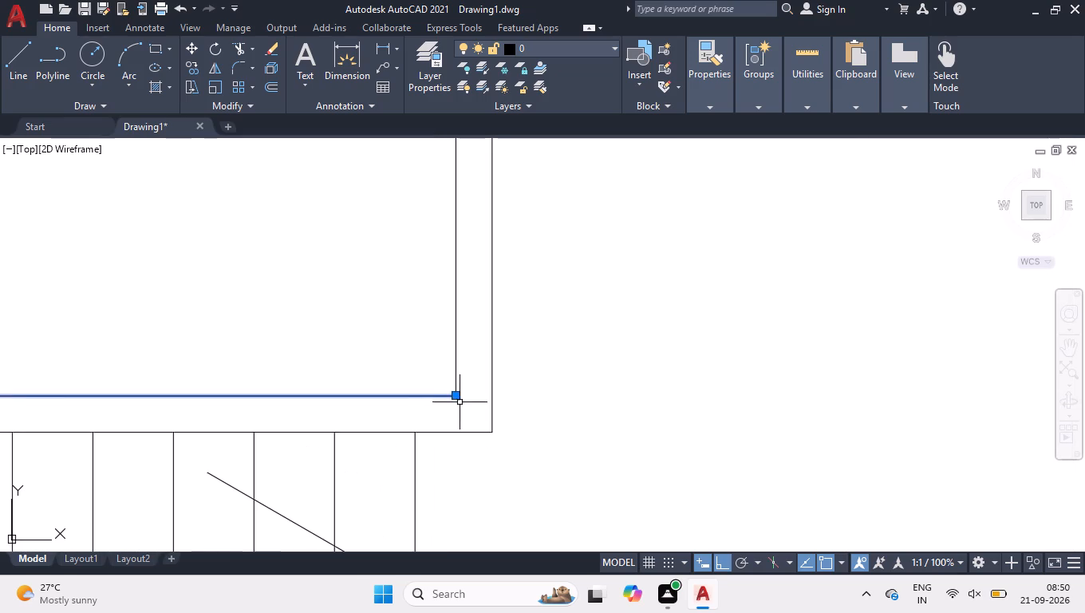
pyautogui.click(459, 395)
pyautogui.click(490, 395)
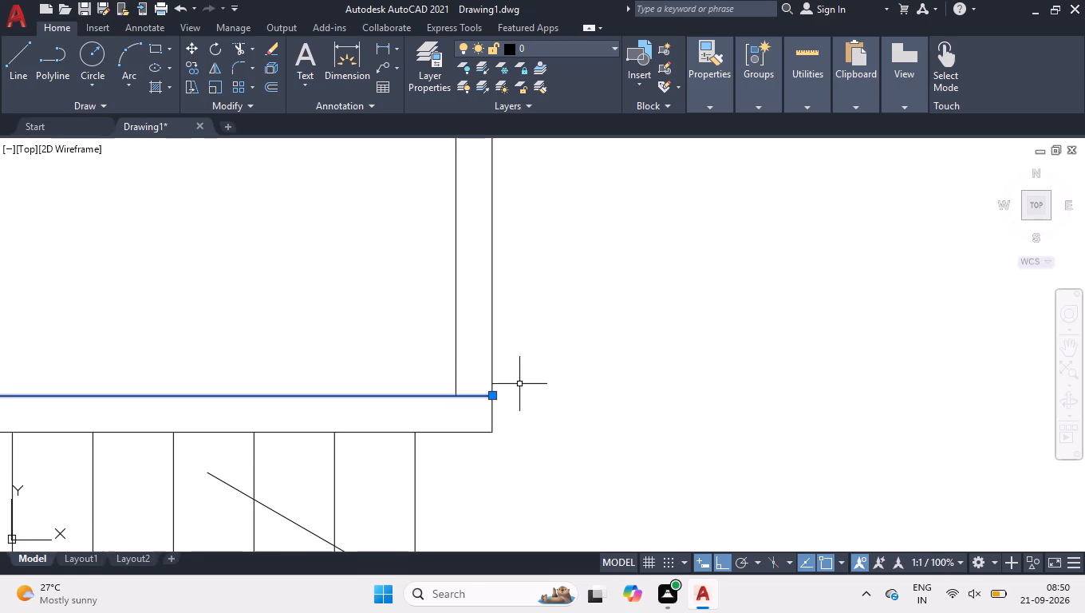
# Draw a short line across the partition's thickness at its lower end, level with the upper face of the wall above the staircase.
pyautogui.press('l')
pyautogui.press('Return')
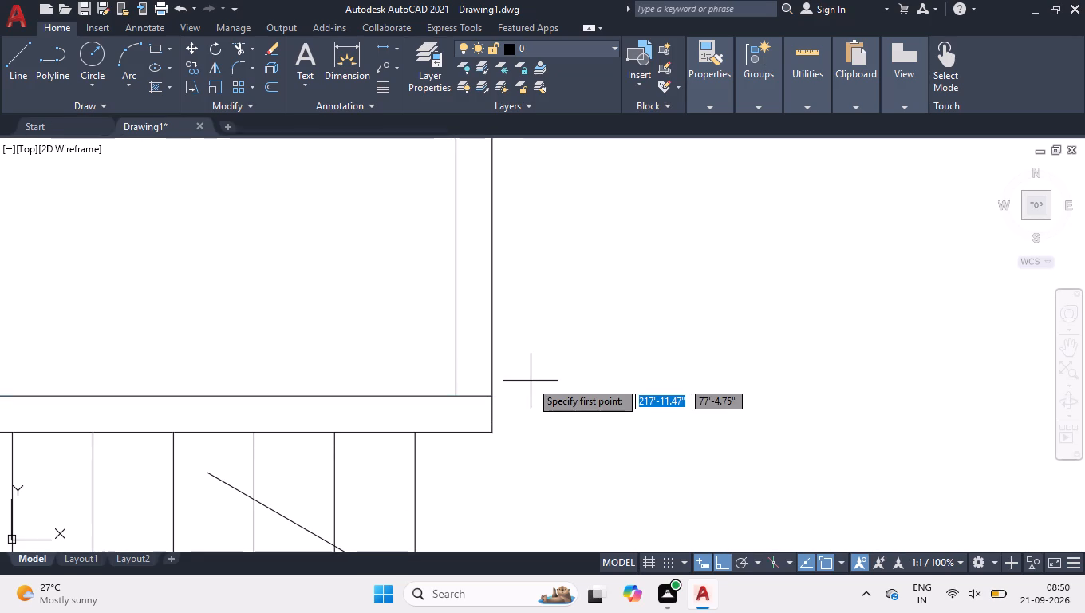
pyautogui.click(491, 393)
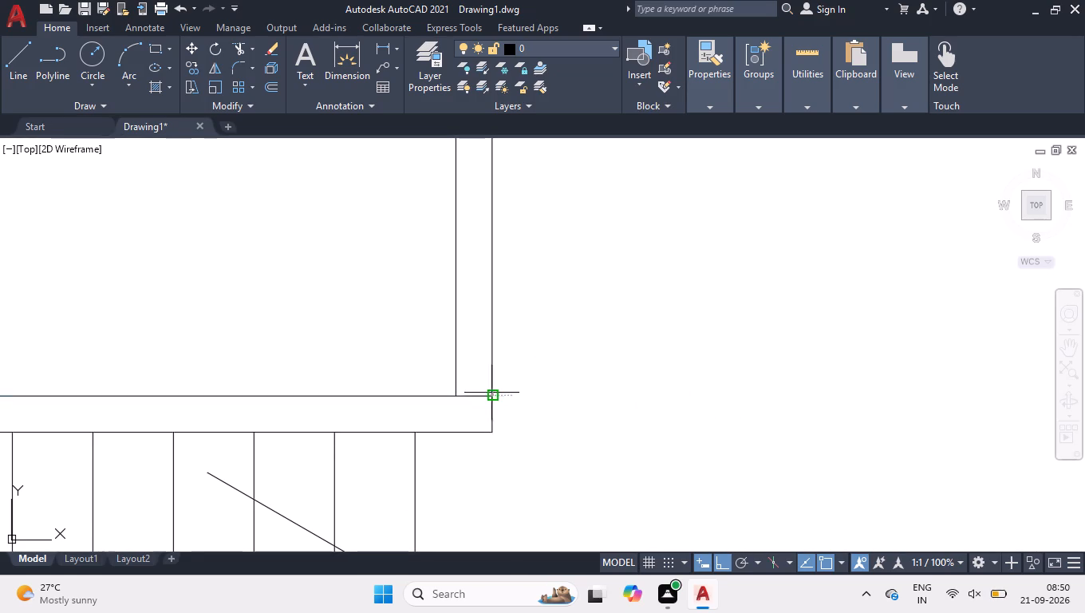
pyautogui.click(455, 395)
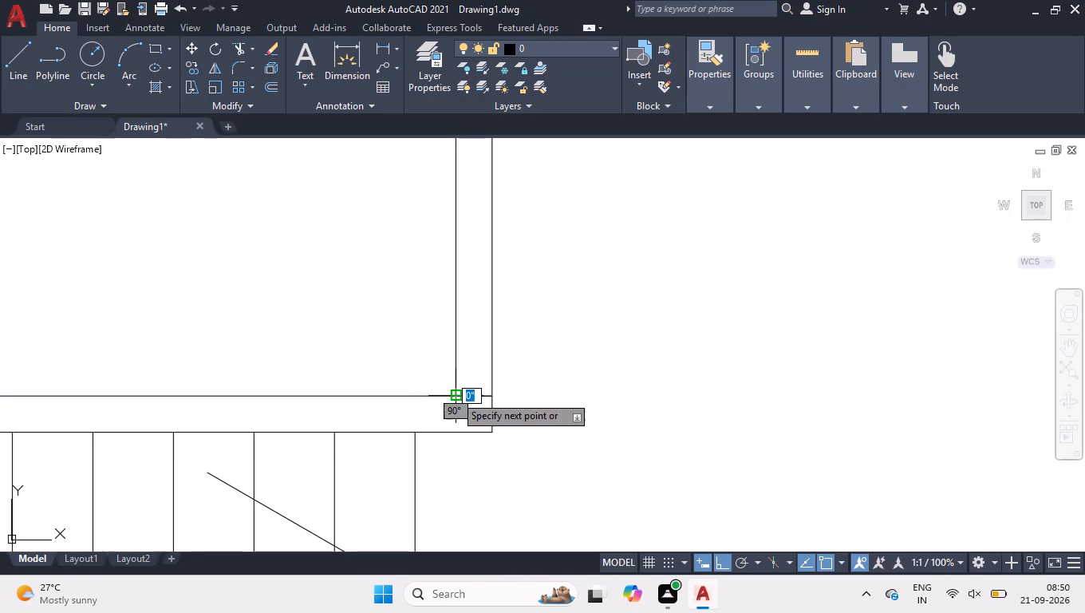
pyautogui.press('Return')
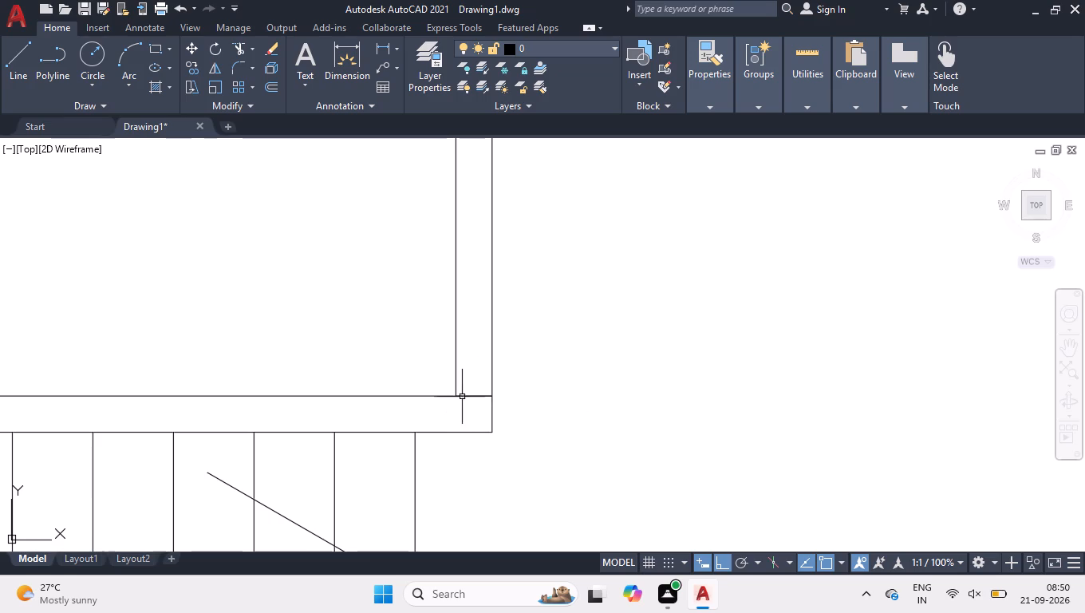
# Move the short line across the partition 3' straight up from the wall above the staircase.
pyautogui.click(466, 395)
pyautogui.scroll(1, 445, 360)
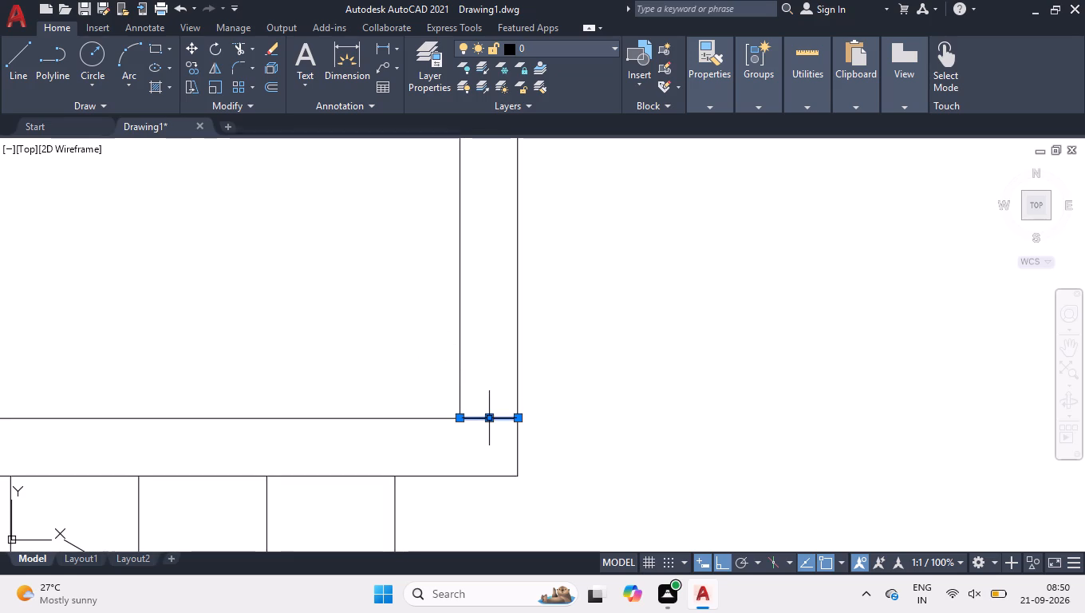
pyautogui.click(485, 417)
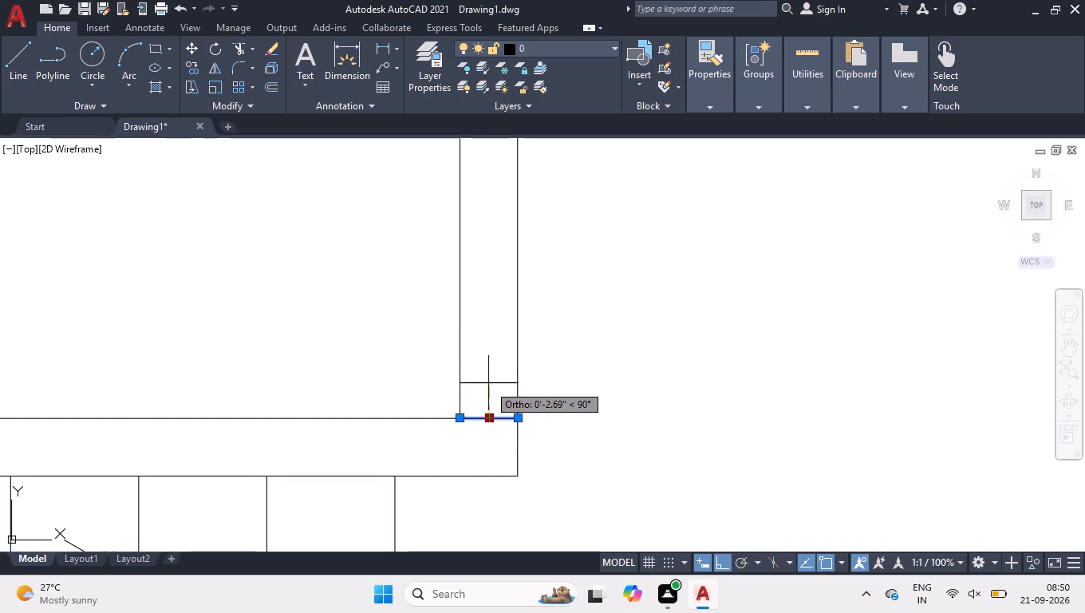
pyautogui.press('3')
pyautogui.press("'")
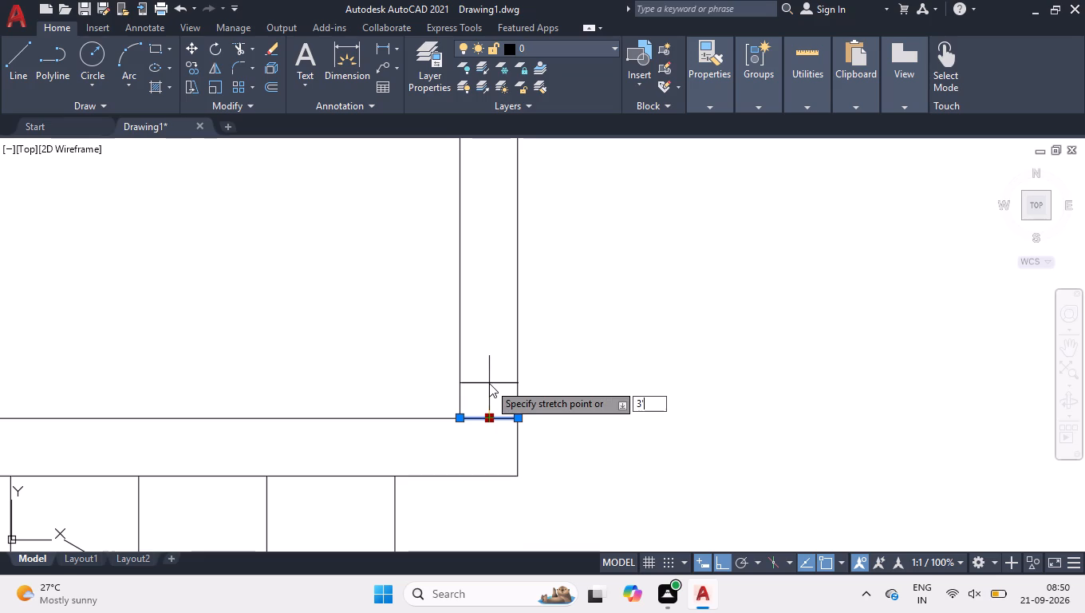
pyautogui.press('Return')
pyautogui.scroll(-3, 410, 458)
pyautogui.rightClick(511, 447)
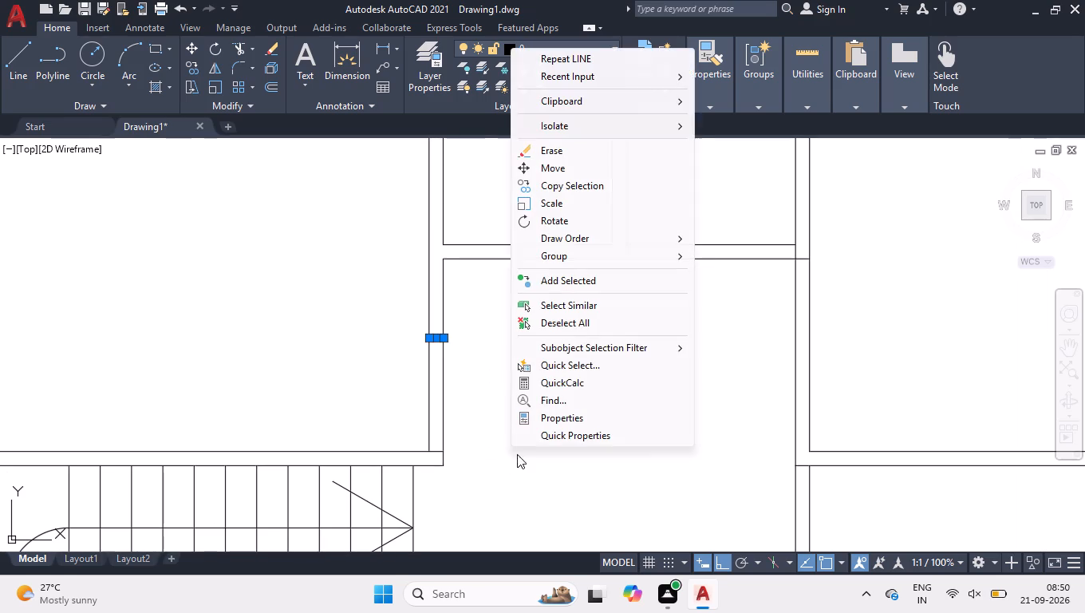
pyautogui.click(580, 319)
# Quick-measure the distances around the short line across the partition above the staircase.
pyautogui.scroll(1, 401, 394)
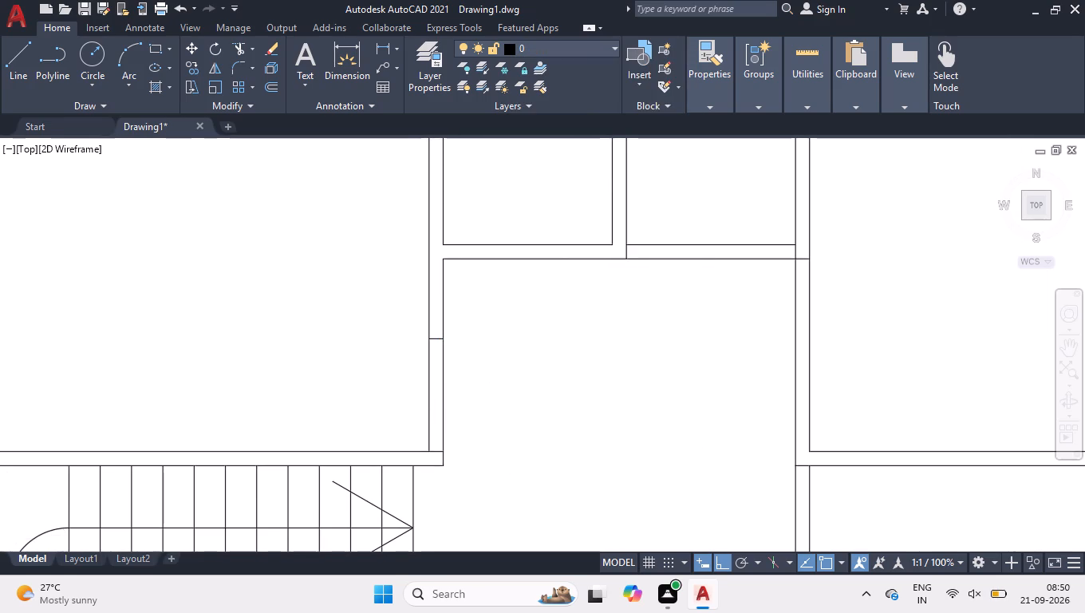
pyautogui.click(783, 127)
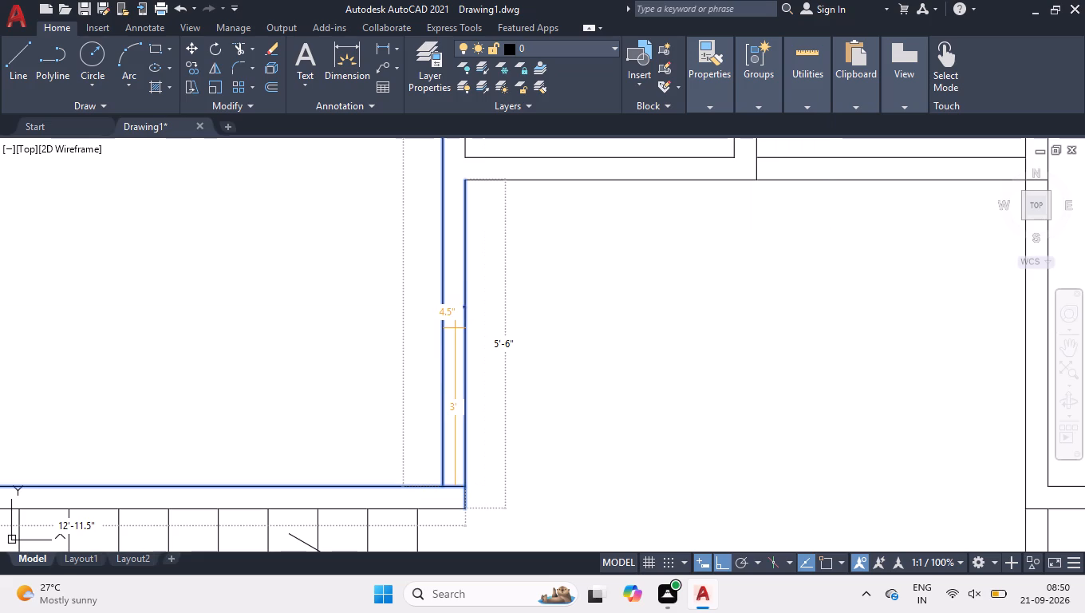
pyautogui.press('space')
# Trim both partition faces between the short line and the wall above the staircase to cut a 3' door opening.
pyautogui.write('r')
pyautogui.press('BackSpace')
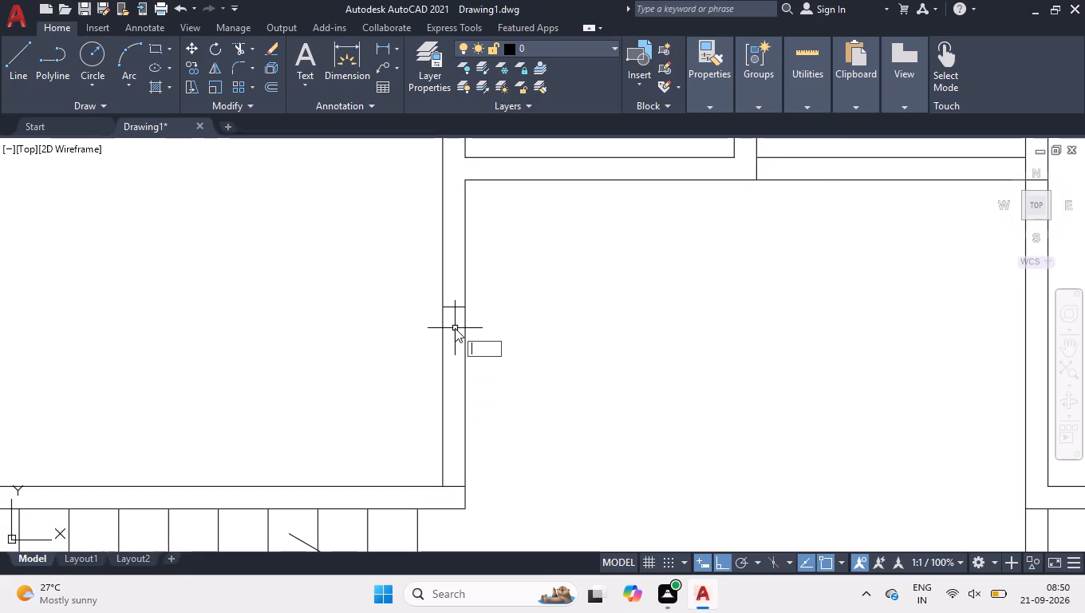
pyautogui.write('tr')
pyautogui.press('Return')
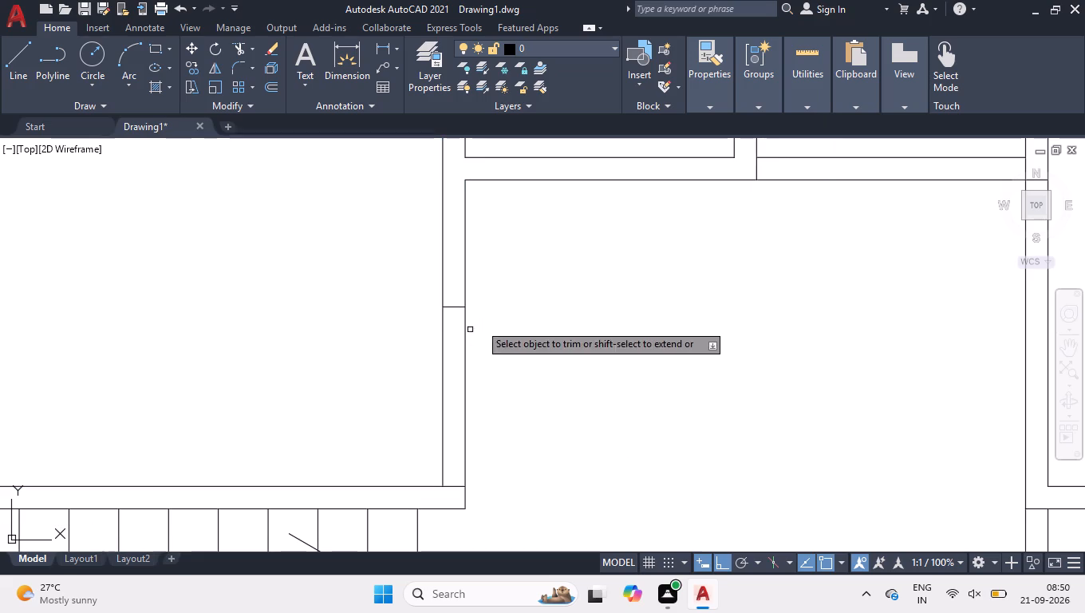
pyautogui.click(364, 363)
pyautogui.click(653, 359)
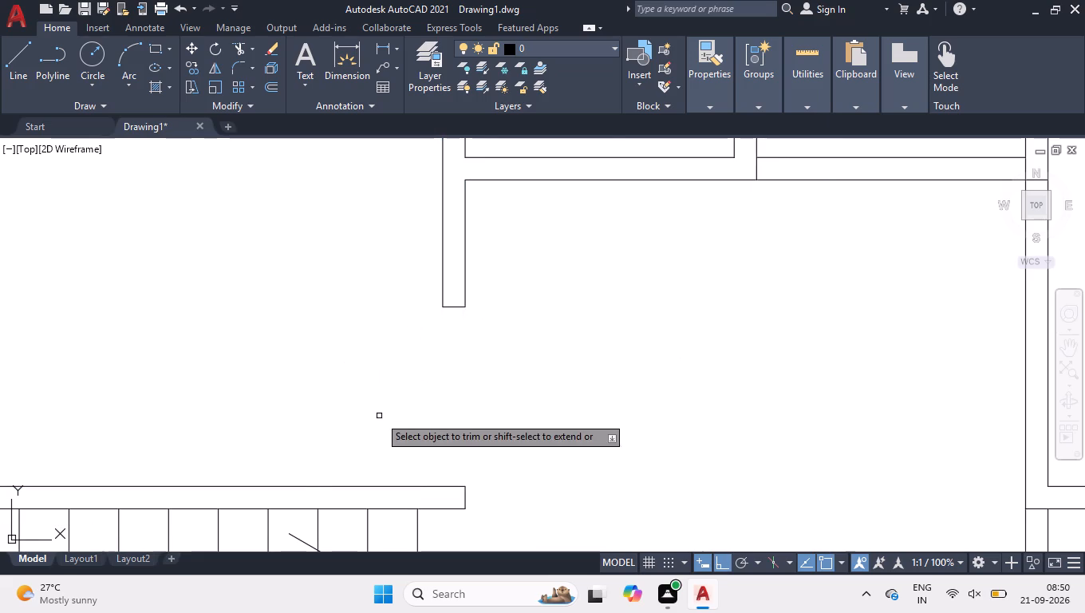
# Trim the crossing wall lines where the cross wall below the two small rooms meets the right-hand room's partition.
pyautogui.scroll(-2, 368, 404)
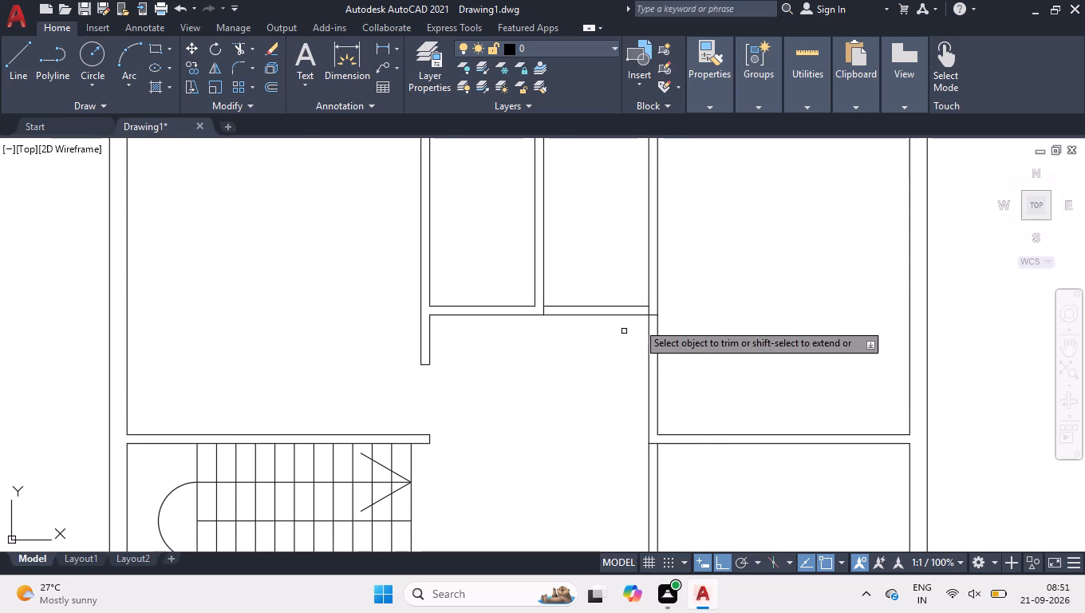
pyautogui.scroll(5, 646, 313)
pyautogui.click(600, 266)
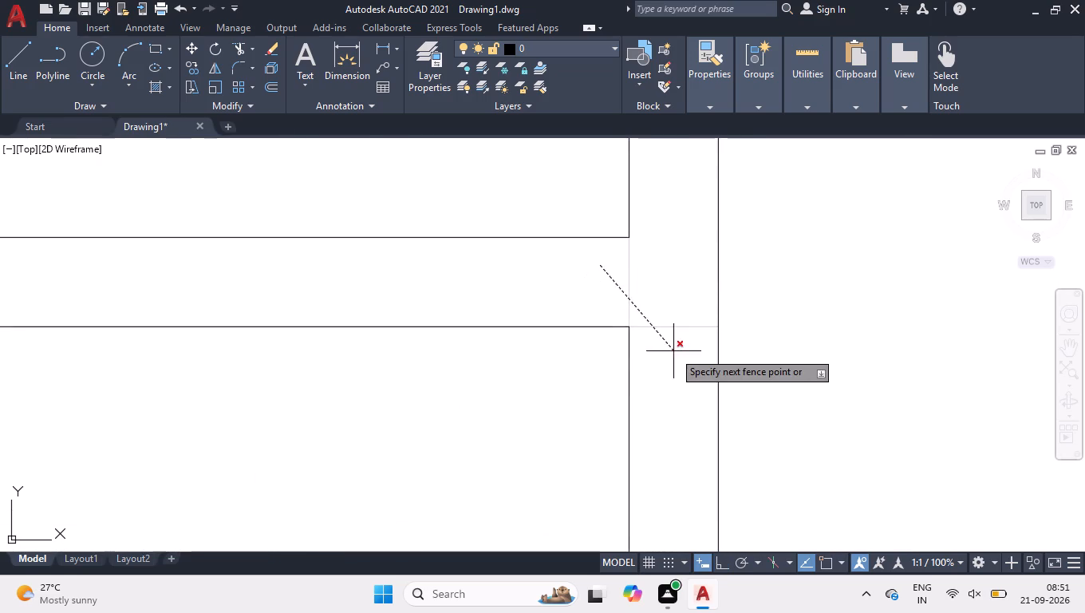
pyautogui.click(673, 351)
pyautogui.press('Return')
pyautogui.scroll(-2, 575, 428)
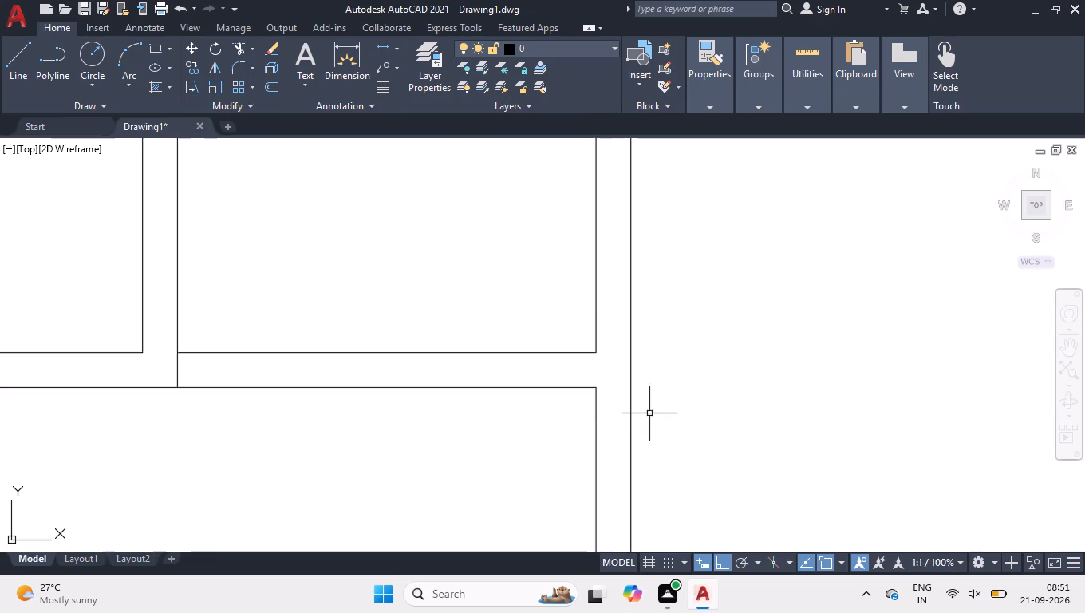
pyautogui.scroll(-3, 649, 413)
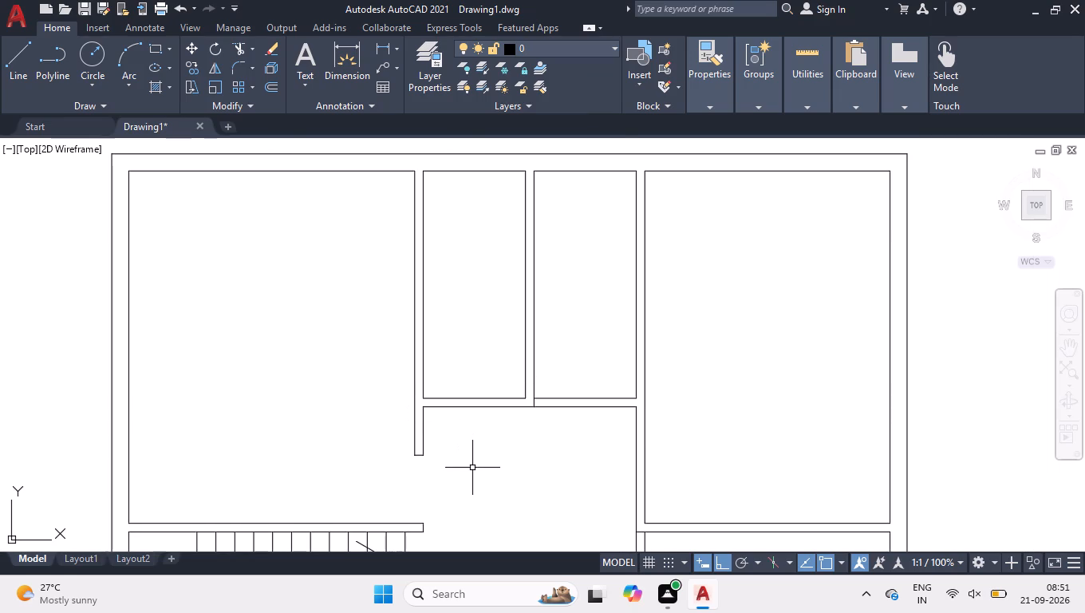
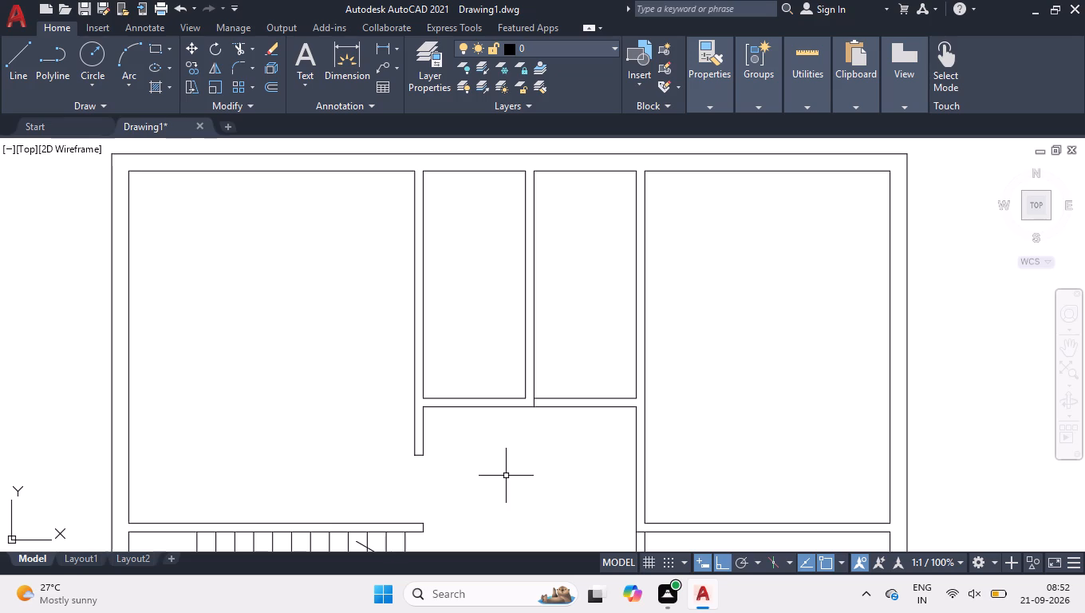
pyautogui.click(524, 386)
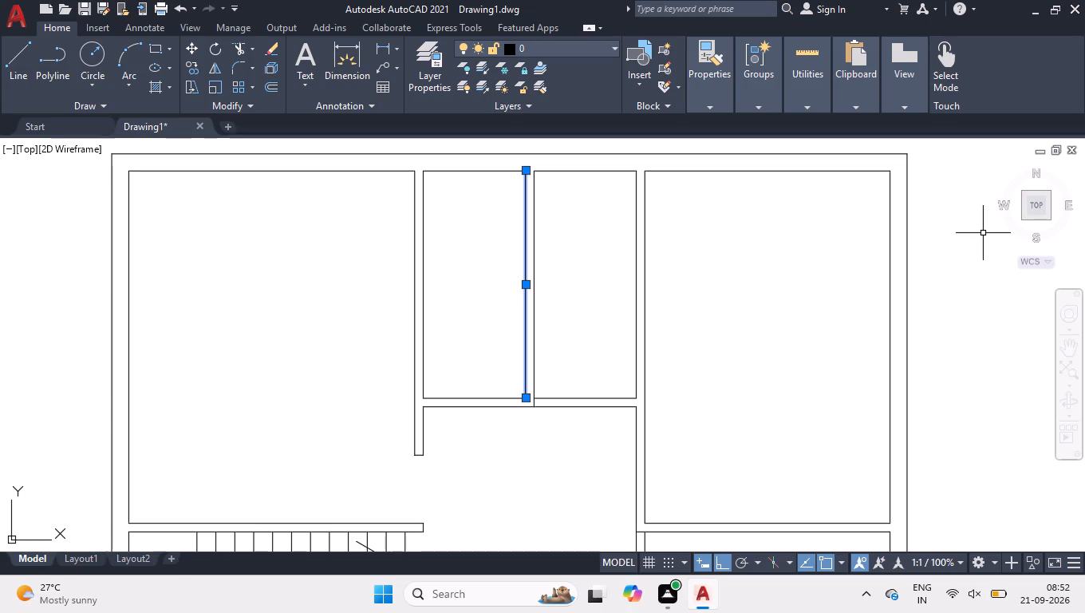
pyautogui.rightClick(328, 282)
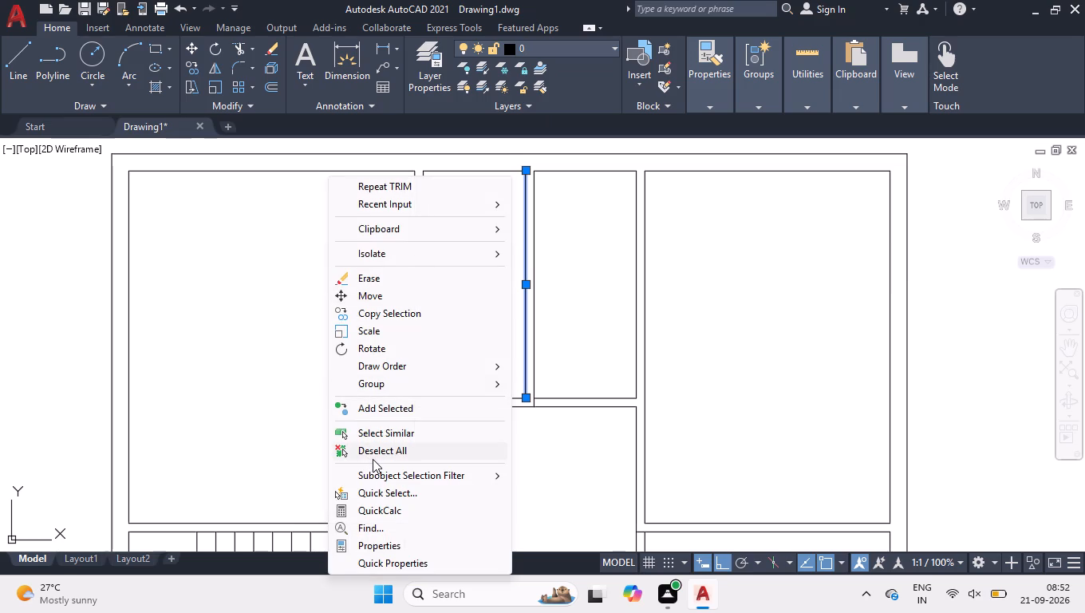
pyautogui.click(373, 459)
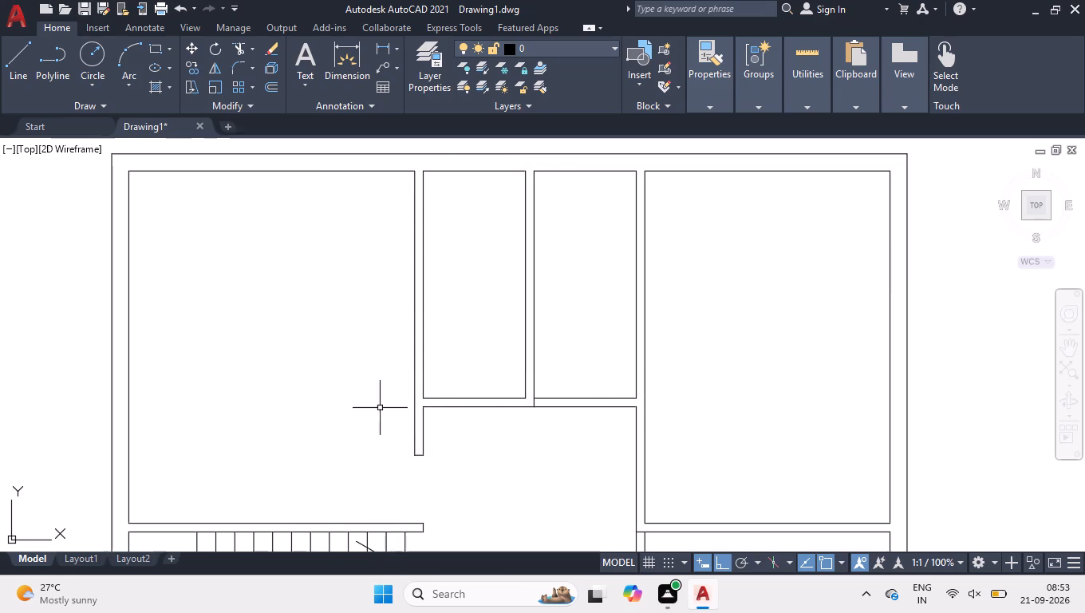
# Stretch the bottom wall line of the left small room 4.5" left to the far face of its partition.
pyautogui.click(499, 400)
pyautogui.scroll(1, 411, 397)
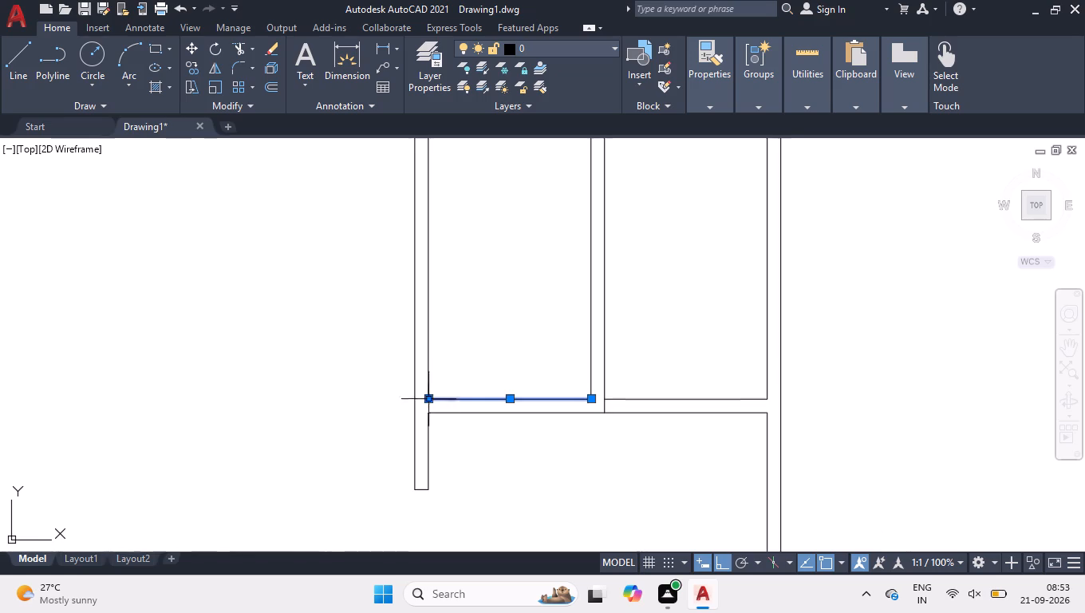
pyautogui.click(427, 401)
pyautogui.scroll(1, 420, 402)
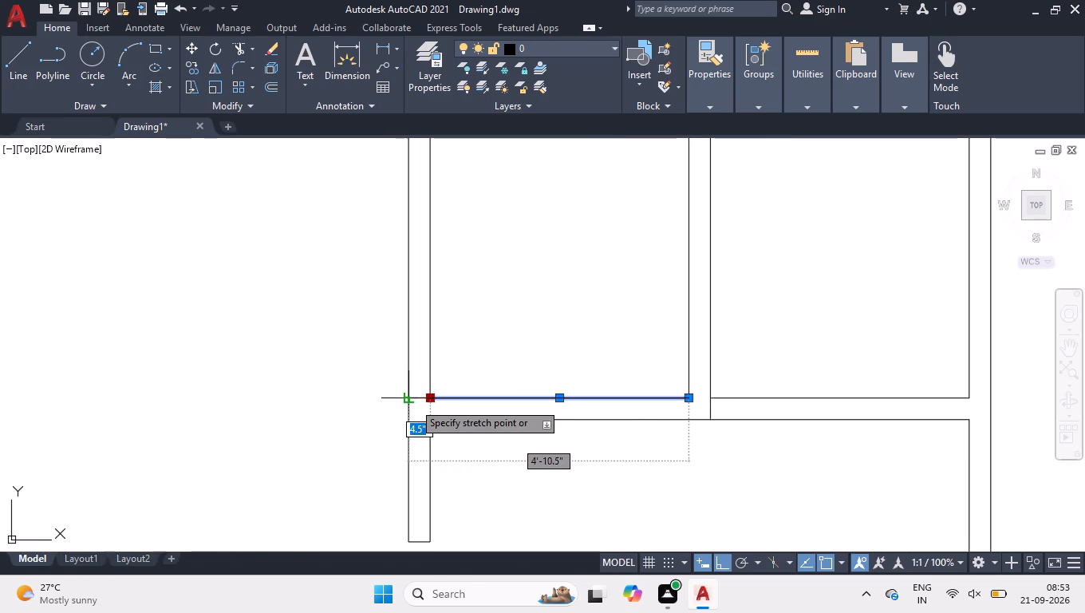
pyautogui.click(410, 401)
pyautogui.rightClick(357, 379)
pyautogui.click(393, 451)
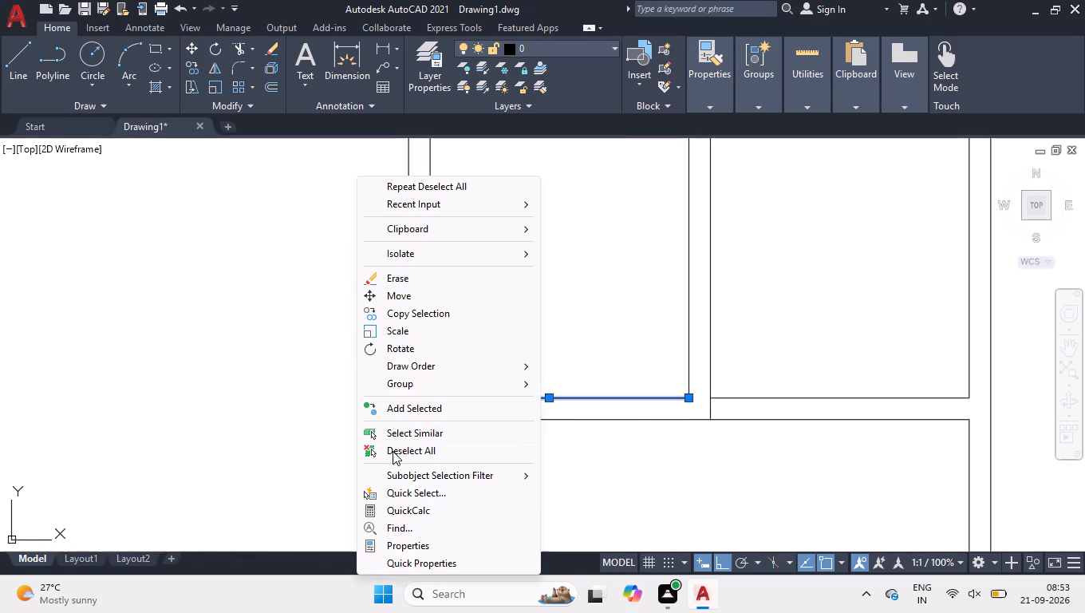
# Draw a 4.5" line across the partition between the left bedroom and left small room, level with the small room's bottom line.
pyautogui.press('l')
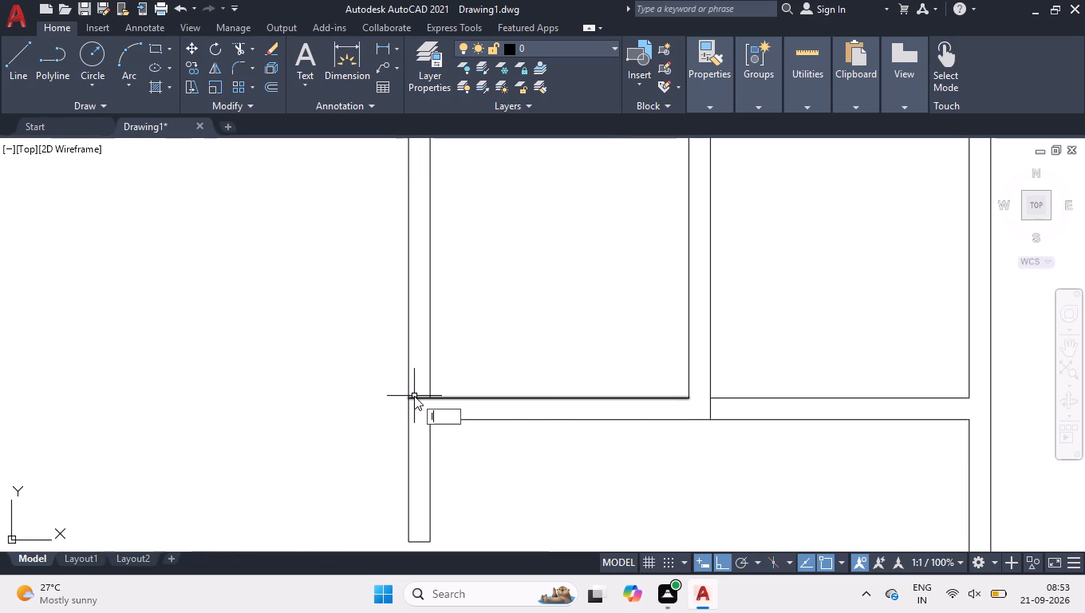
pyautogui.press('Return')
pyautogui.scroll(1, 421, 403)
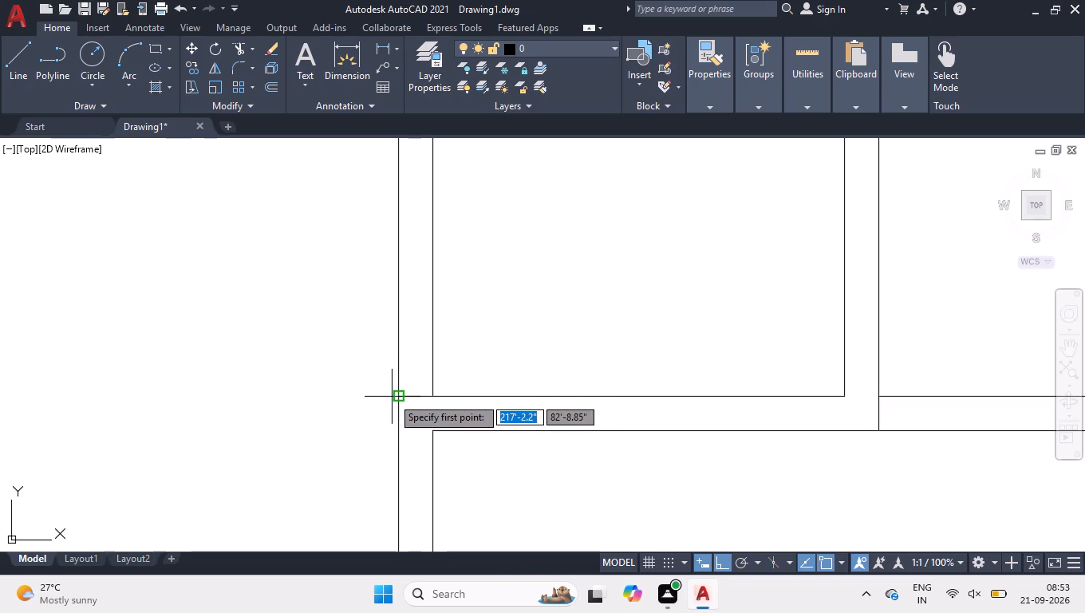
pyautogui.click(398, 398)
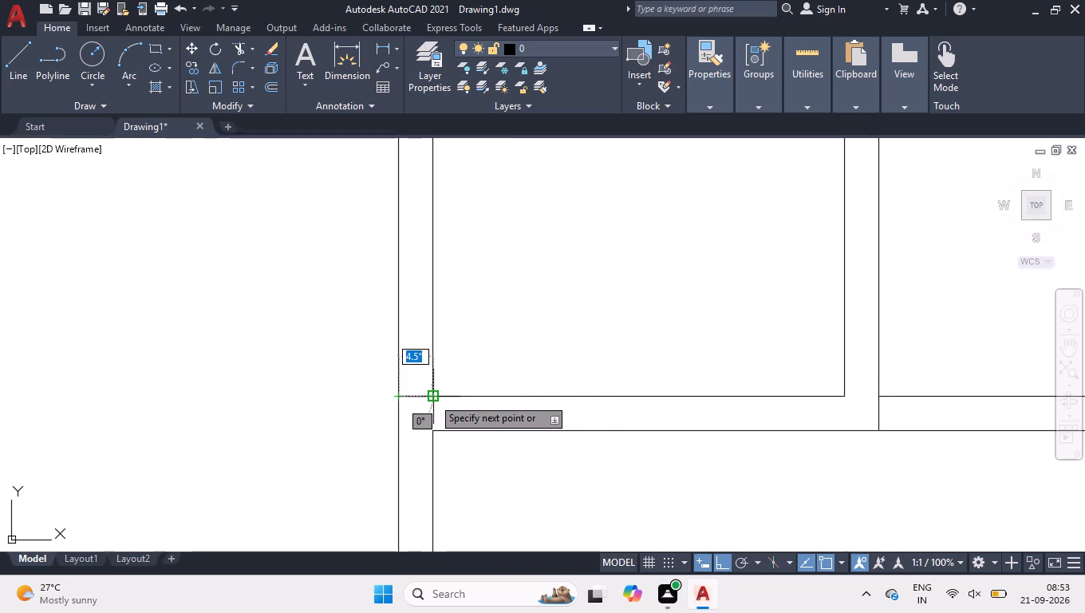
pyautogui.click(433, 397)
pyautogui.press('space')
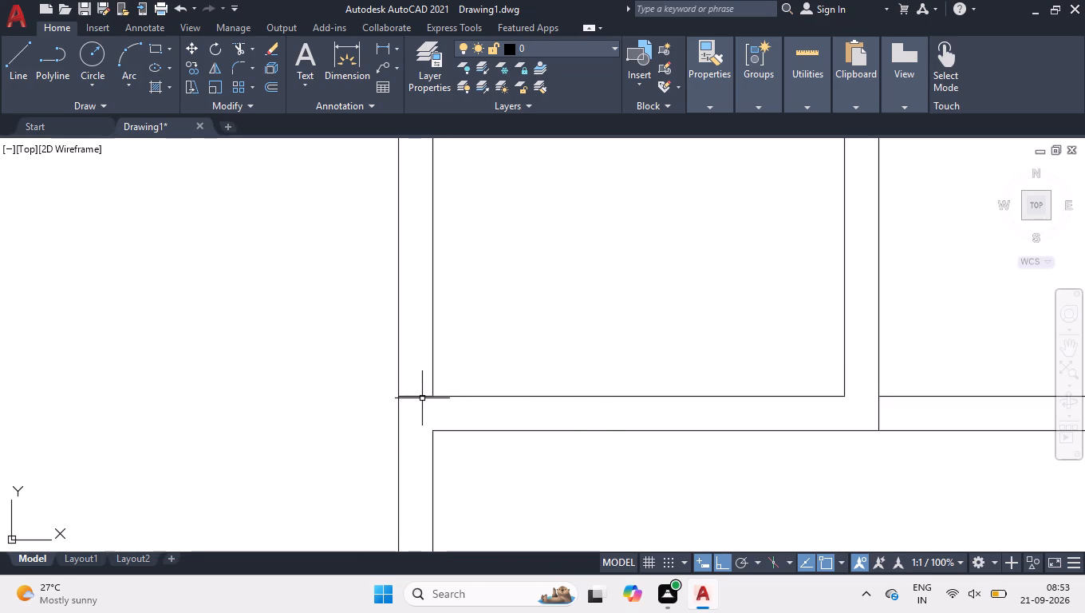
# Move the short line across the left small room's partition 2'6" straight up.
pyautogui.click(422, 398)
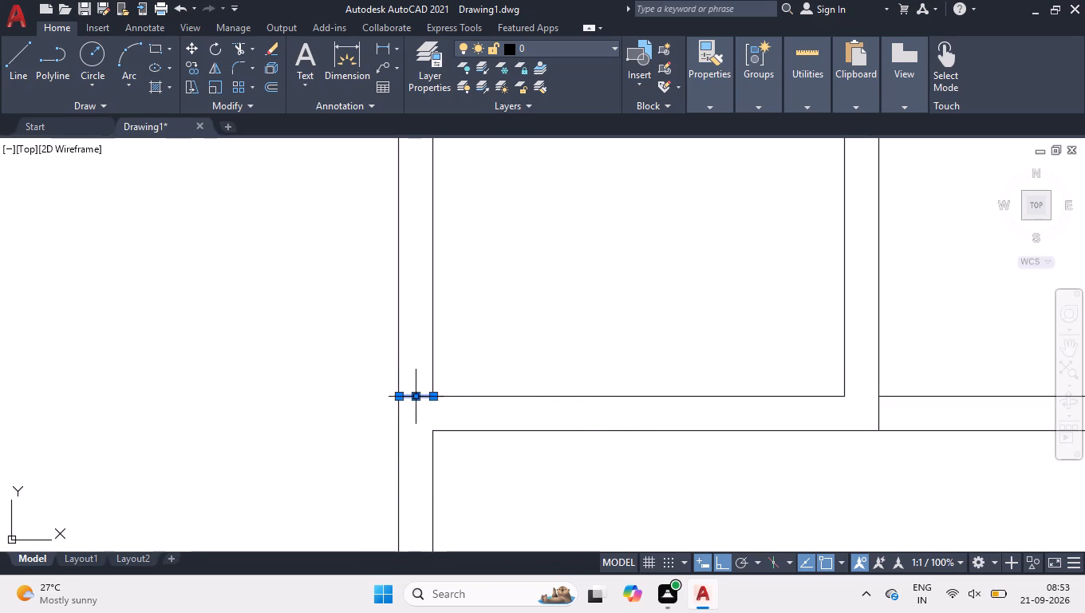
pyautogui.click(412, 396)
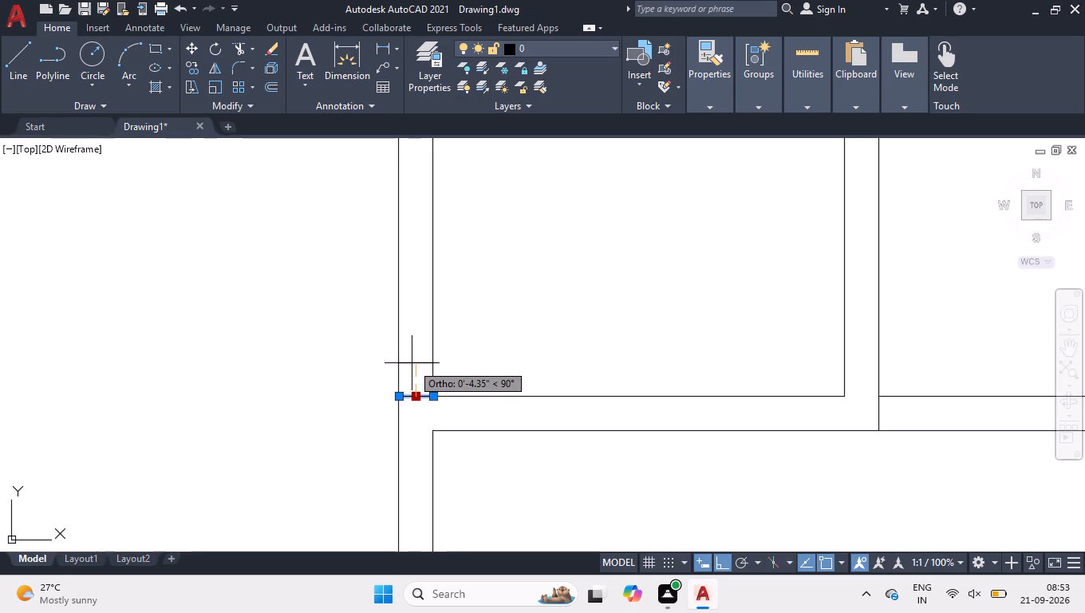
pyautogui.write("2'6")
pyautogui.press('Return')
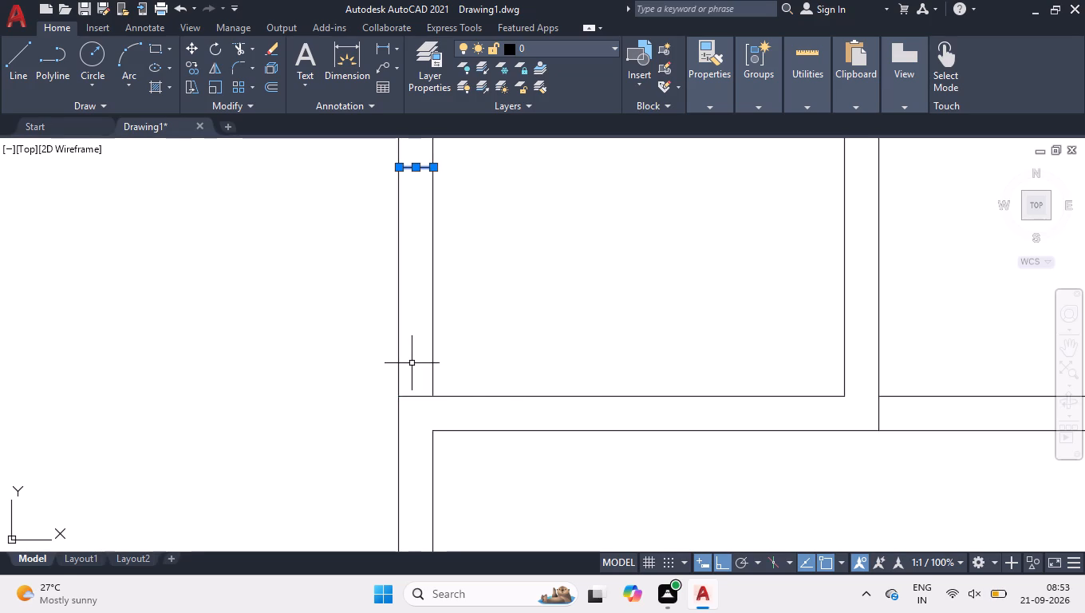
pyautogui.rightClick(411, 362)
pyautogui.click(470, 453)
# Trim both partition faces below the short line to cut a 2'6" door opening into the left small room.
pyautogui.scroll(-2, 471, 449)
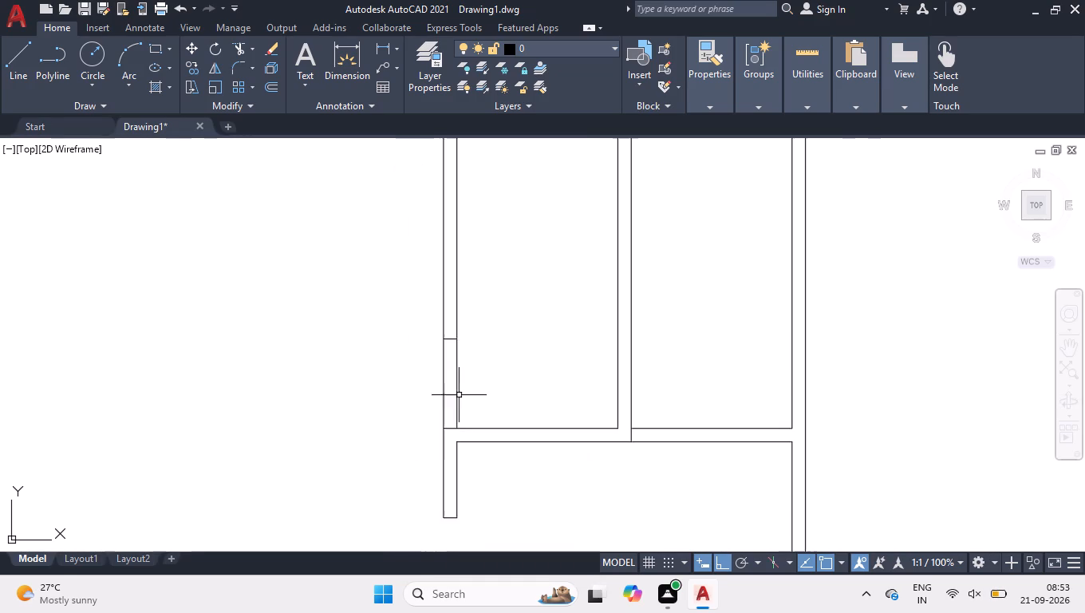
pyautogui.write('tr')
pyautogui.press('space')
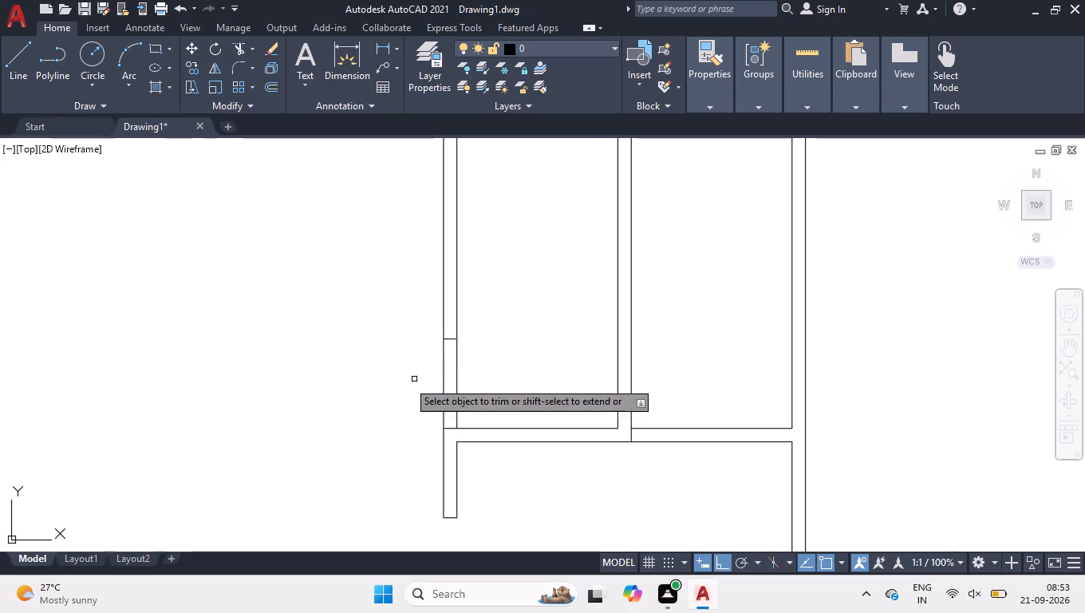
pyautogui.click(391, 386)
pyautogui.click(483, 391)
pyautogui.press('space')
# Draw a short line across the wall below the right small room, in line with the partition between the two small rooms.
pyautogui.scroll(-2, 436, 417)
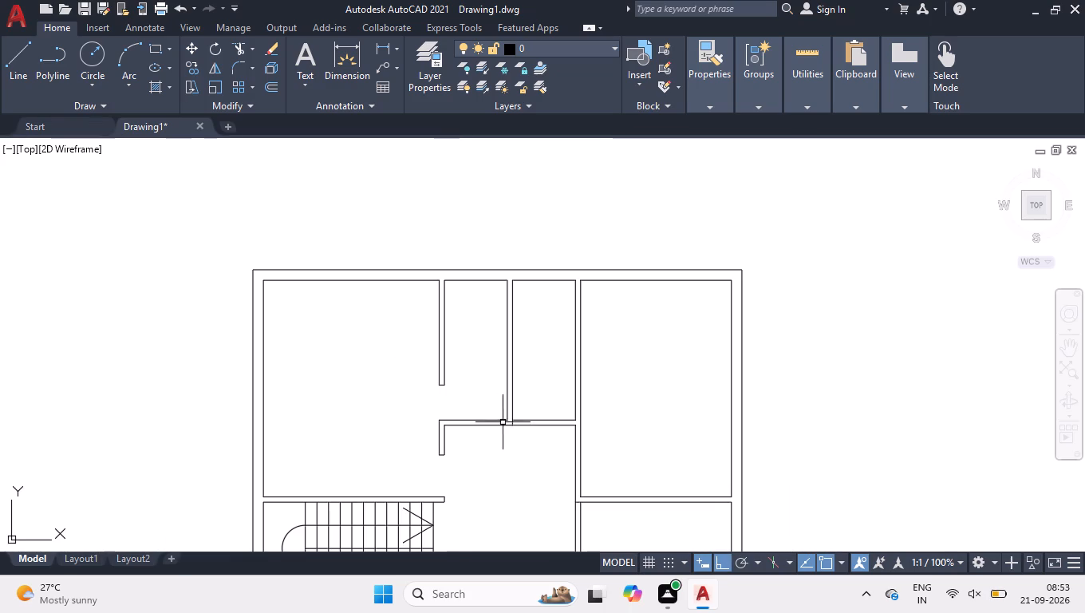
pyautogui.scroll(1, 516, 427)
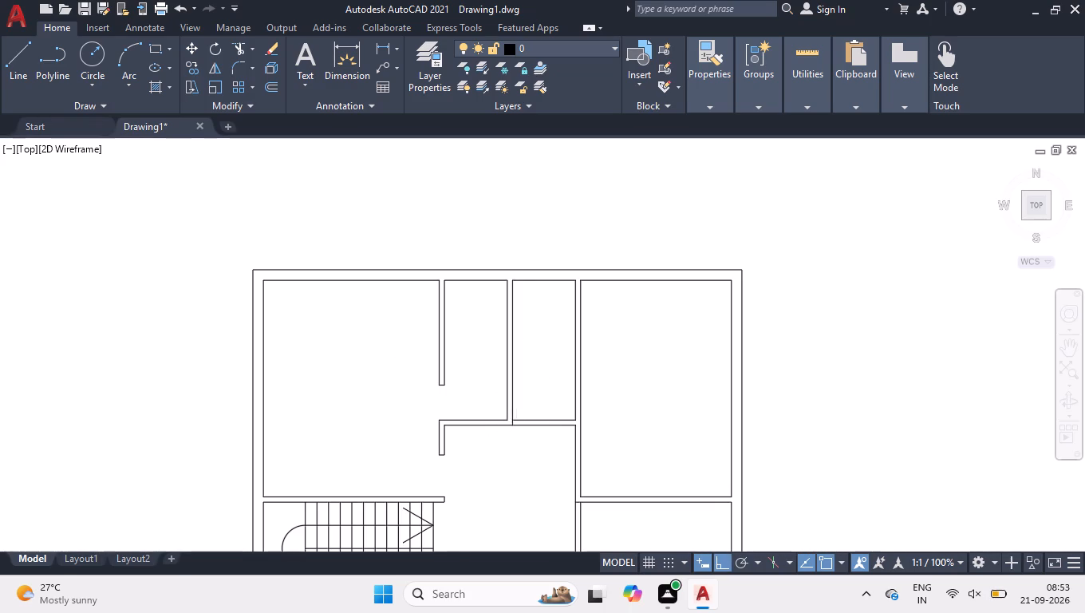
pyautogui.scroll(2, 516, 427)
pyautogui.press('l')
pyautogui.press('space')
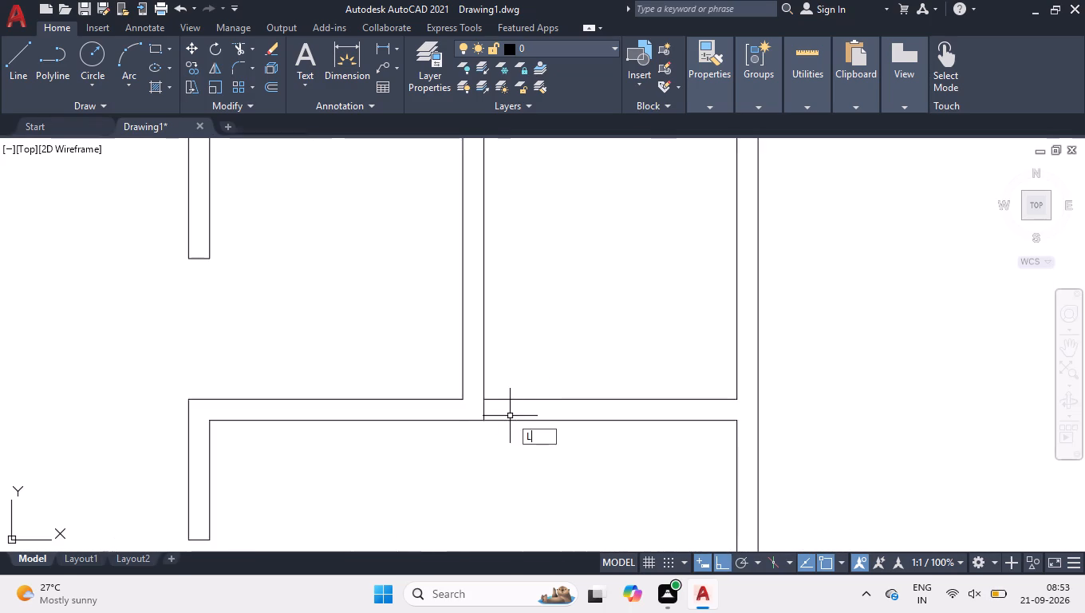
pyautogui.click(488, 420)
pyautogui.click(488, 402)
pyautogui.press('space')
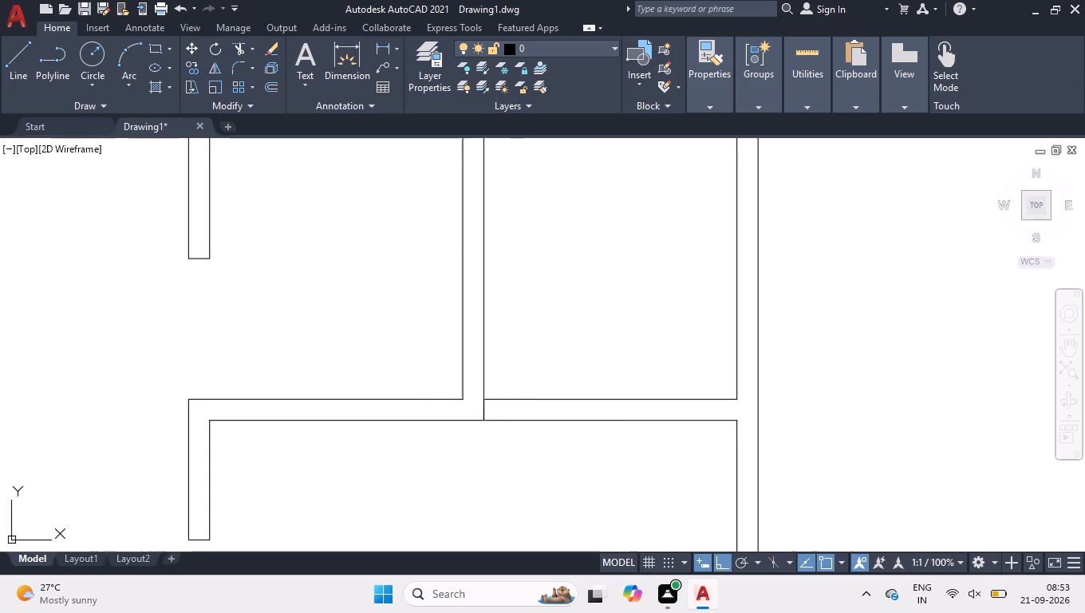
# Move the short line across the right small room's lower wall 2'6" to the right.
pyautogui.click(483, 410)
pyautogui.scroll(2, 489, 413)
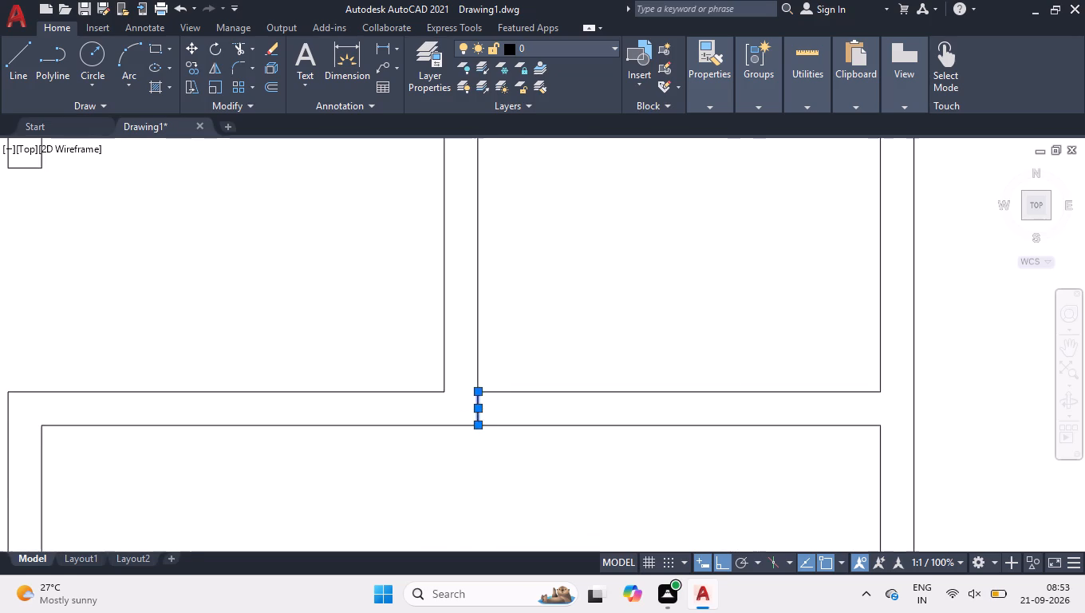
pyautogui.click(471, 407)
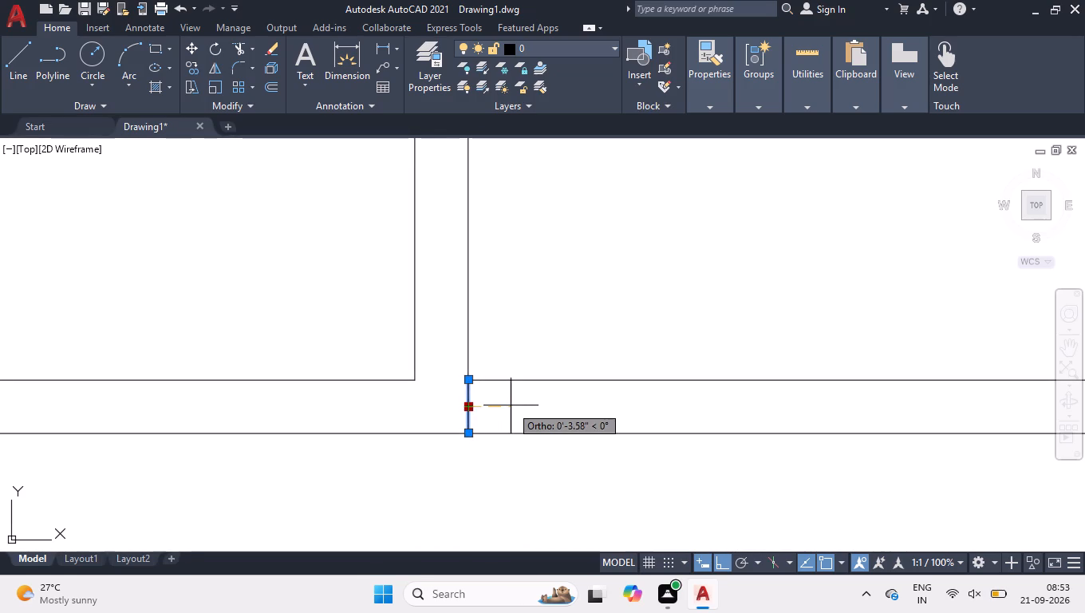
pyautogui.write("2'6")
pyautogui.press('Return')
pyautogui.rightClick(509, 405)
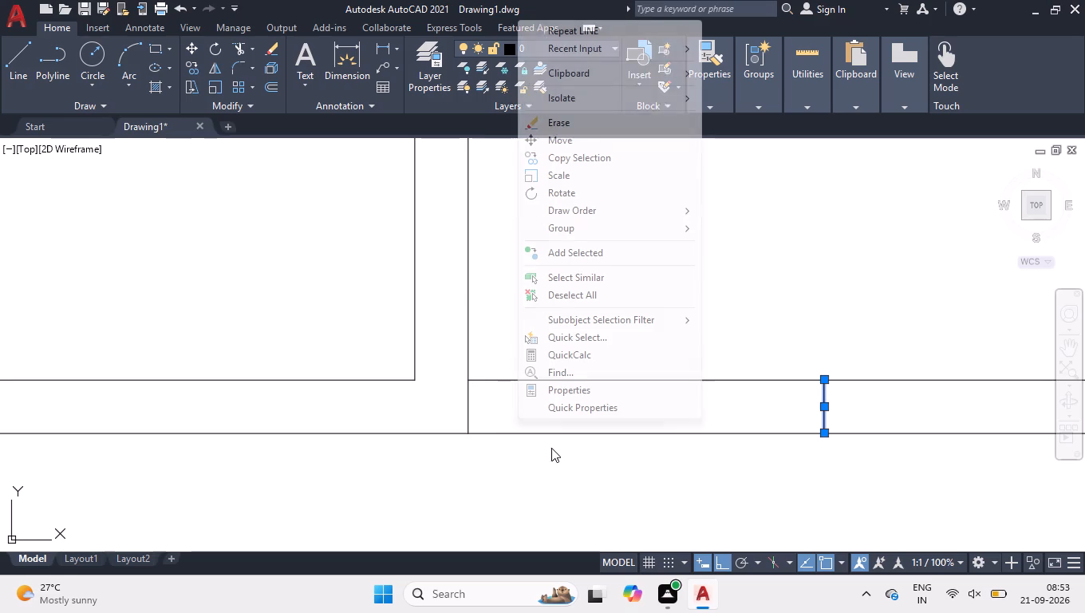
pyautogui.click(562, 288)
# Trim both faces of the right small room's lower wall up to the short line to cut a 2'6" door opening.
pyautogui.press('t')
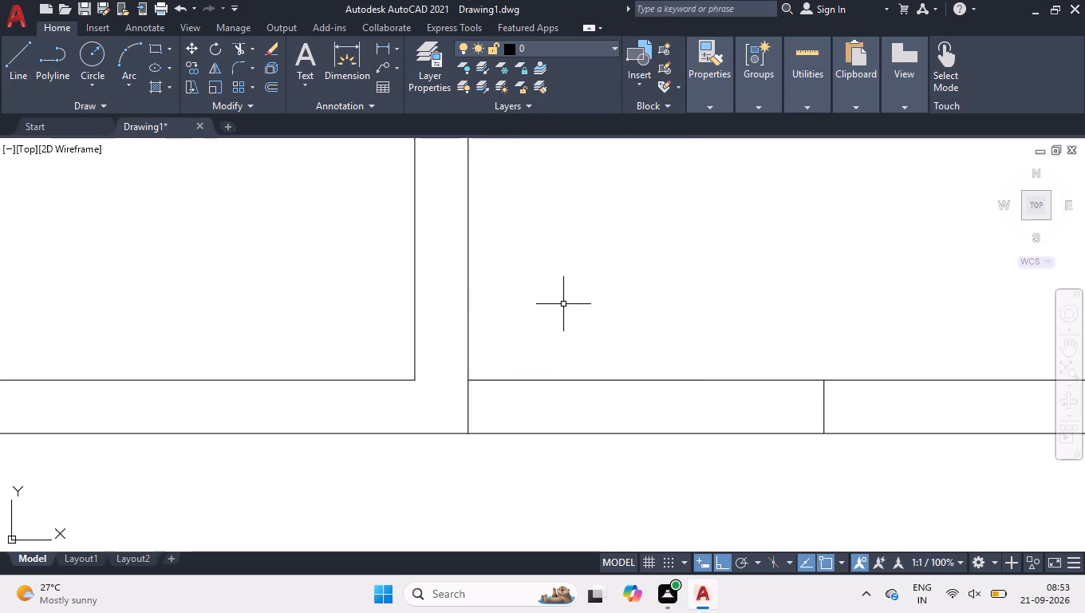
pyautogui.press('r')
pyautogui.press('space')
pyautogui.click(641, 316)
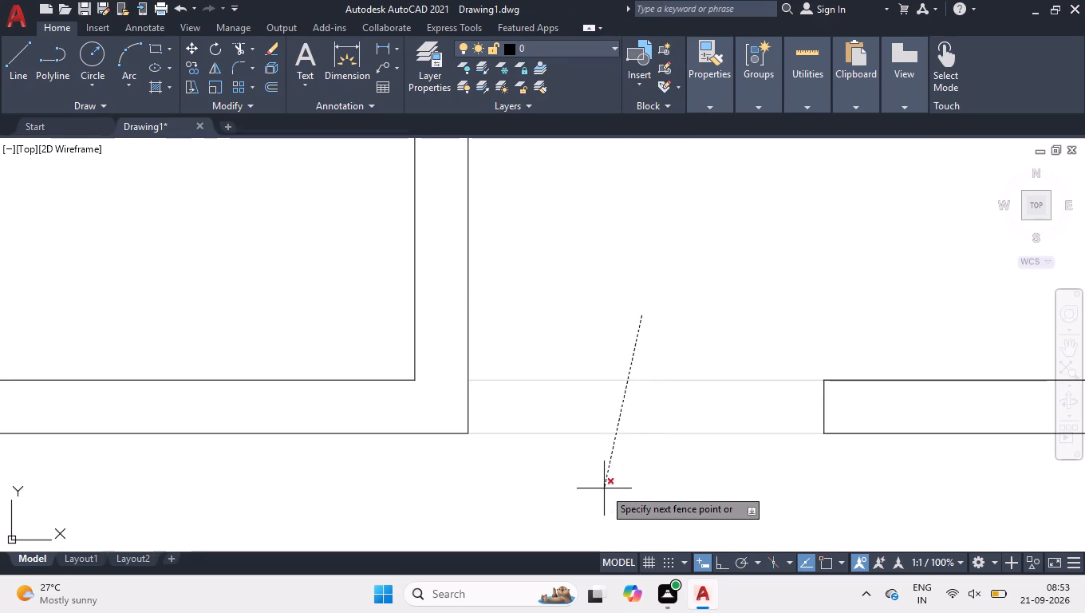
pyautogui.click(602, 484)
pyautogui.press('space')
# Stretch the bottom wall line of the upper right-hand room left to the far face of its partition.
pyautogui.scroll(-4, 534, 399)
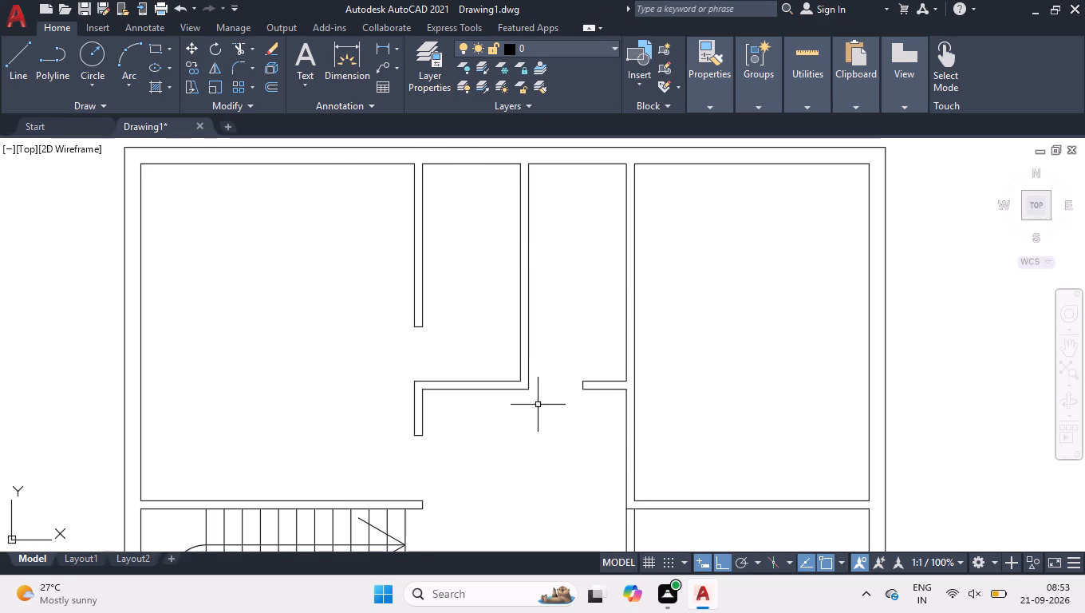
pyautogui.scroll(-1, 538, 409)
pyautogui.scroll(3, 625, 469)
pyautogui.click(567, 480)
pyautogui.click(542, 429)
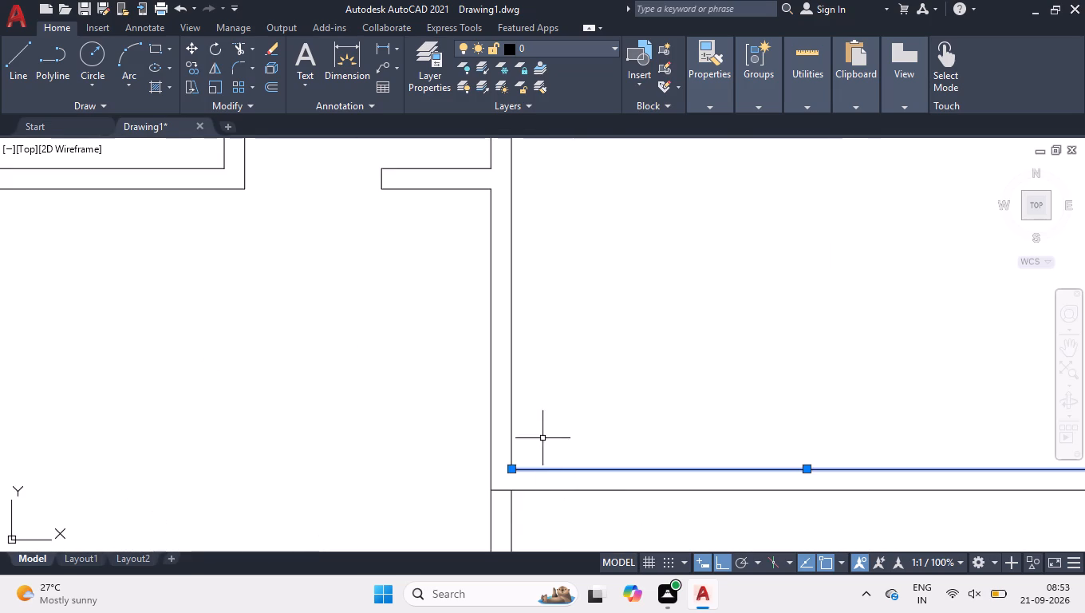
pyautogui.scroll(2, 512, 488)
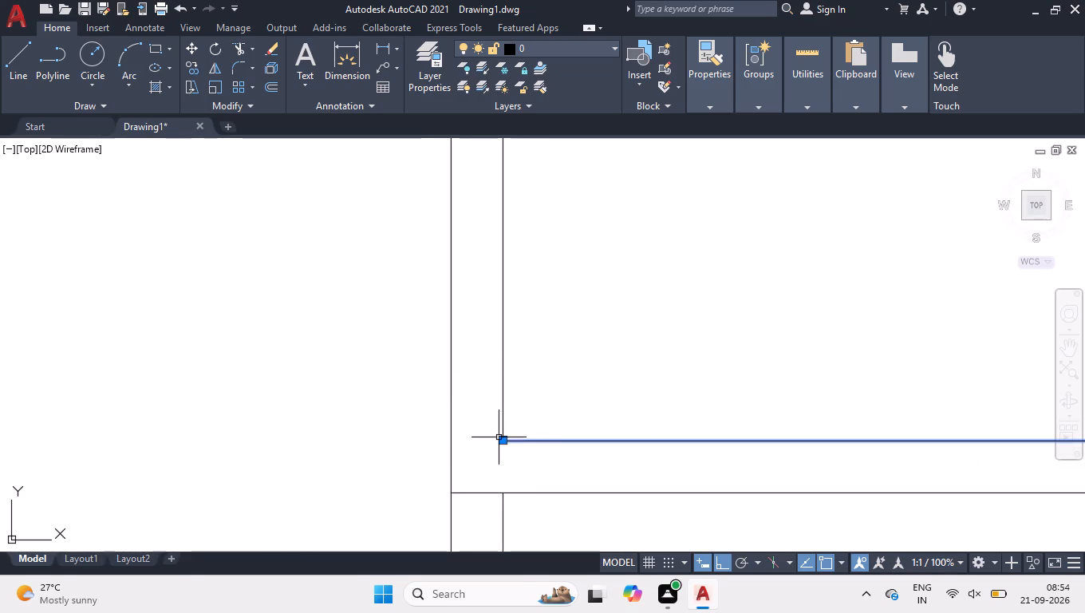
pyautogui.click(501, 440)
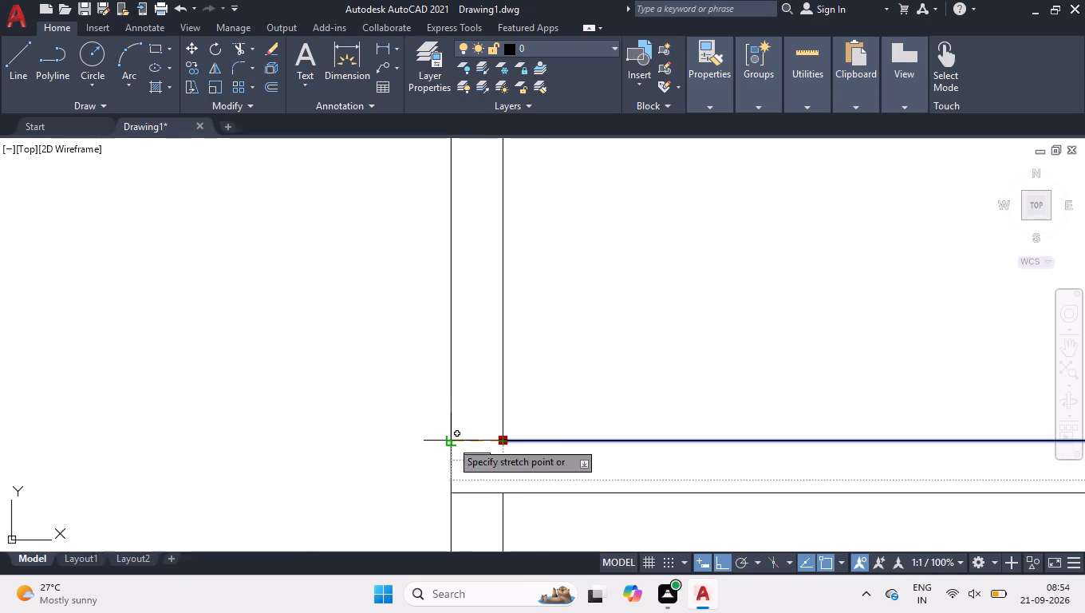
pyautogui.click(451, 441)
pyautogui.rightClick(504, 379)
pyautogui.click(558, 446)
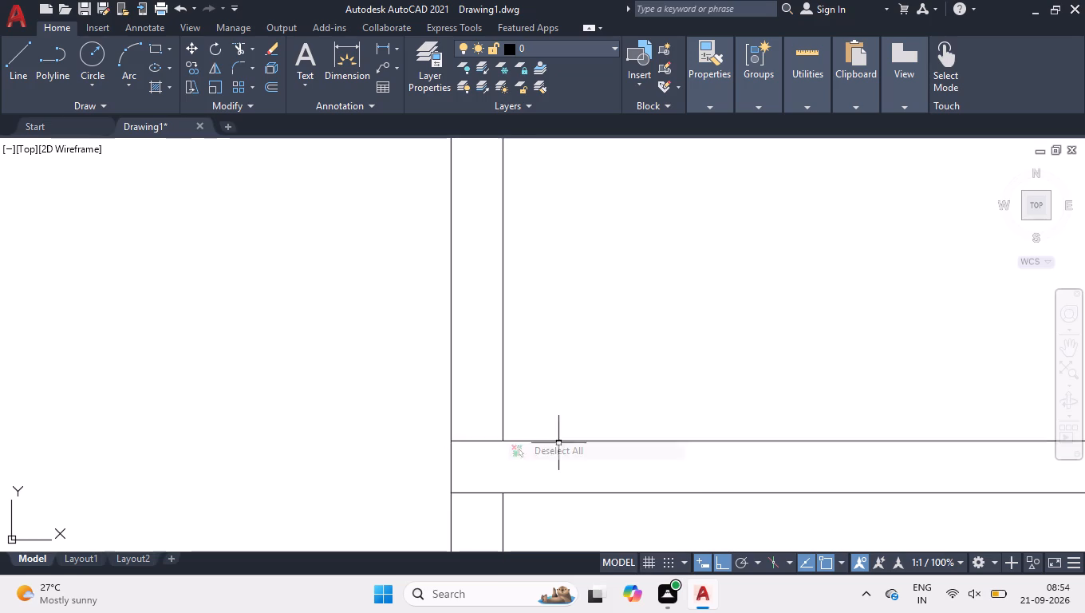
# Draw a short line across the right-hand room's partition, level with that room's bottom wall line.
pyautogui.press('l')
pyautogui.press('Return')
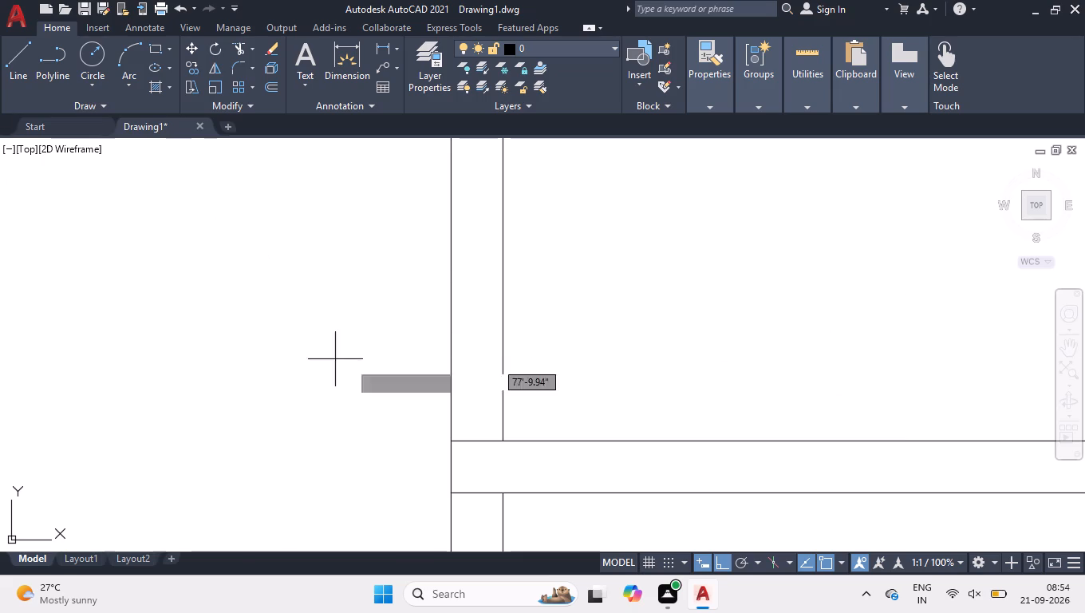
pyautogui.click(450, 440)
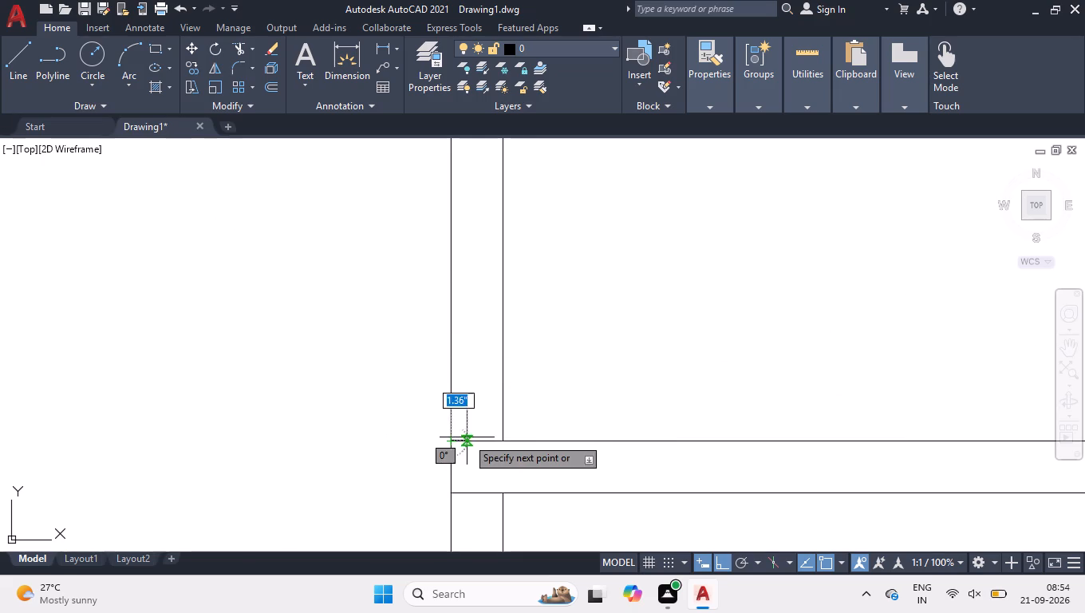
pyautogui.click(502, 437)
pyautogui.press('space')
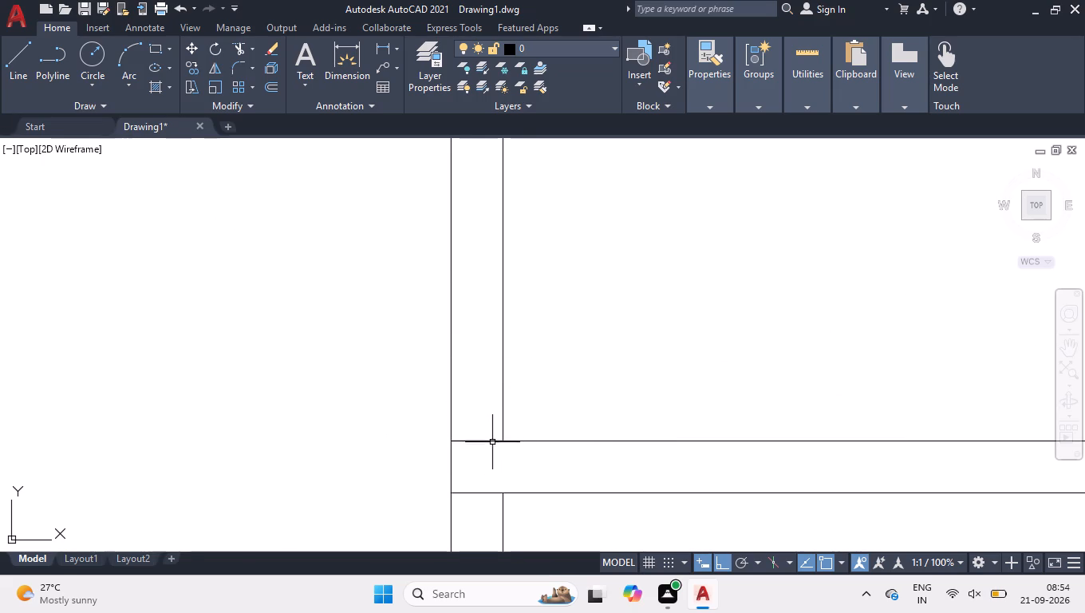
# Move the short line across the right-hand room's partition 3' straight up.
pyautogui.click(492, 441)
pyautogui.click(479, 441)
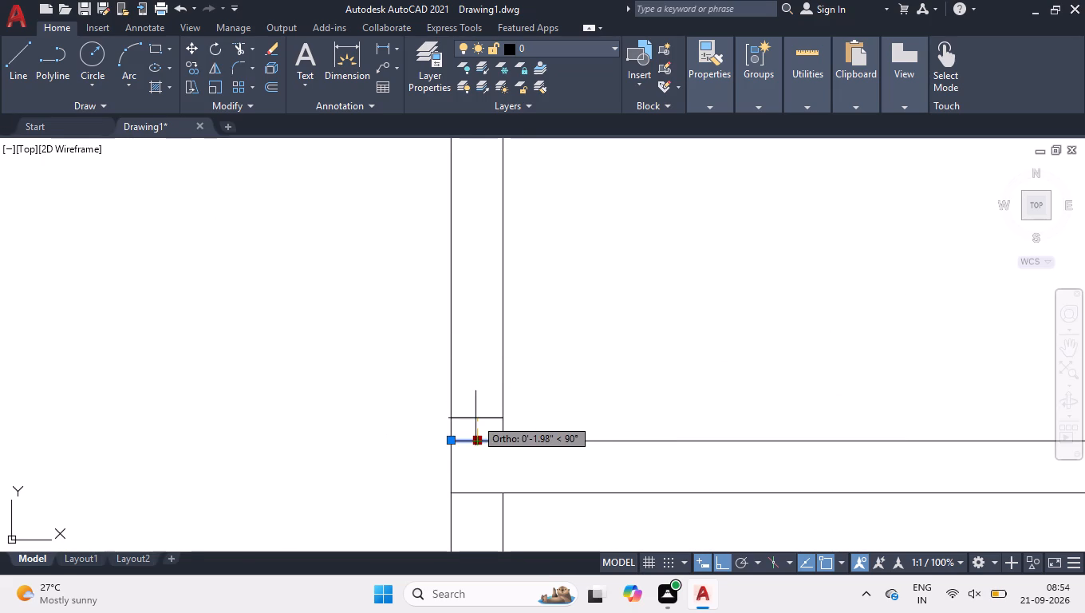
pyautogui.write("3'")
pyautogui.press('Return')
pyautogui.scroll(-4, 476, 413)
pyautogui.rightClick(493, 396)
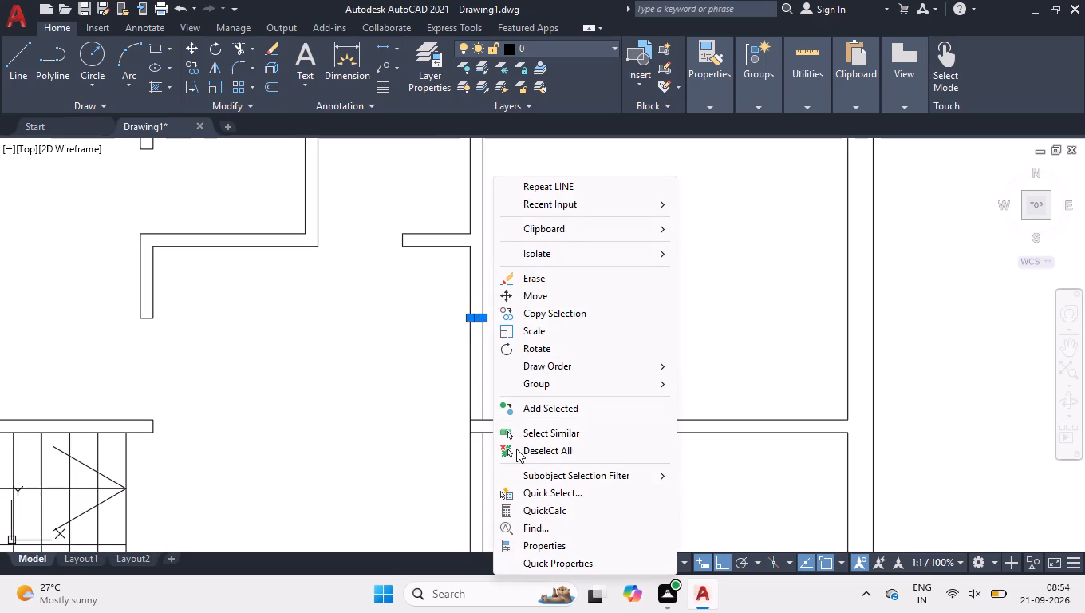
pyautogui.click(516, 449)
# Trim both faces of the upper right-hand room's partition below the short line to cut a 3' door opening.
pyautogui.write('tr')
pyautogui.press('space')
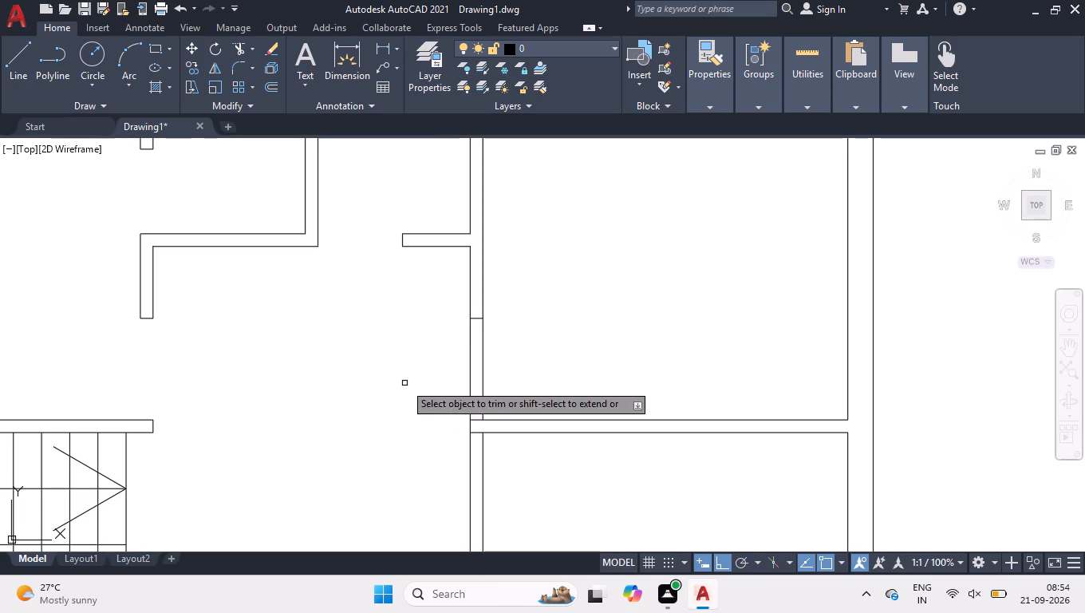
pyautogui.moveTo(404, 382); pyautogui.dragTo(421, 383)
pyautogui.click(613, 366)
pyautogui.press('space')
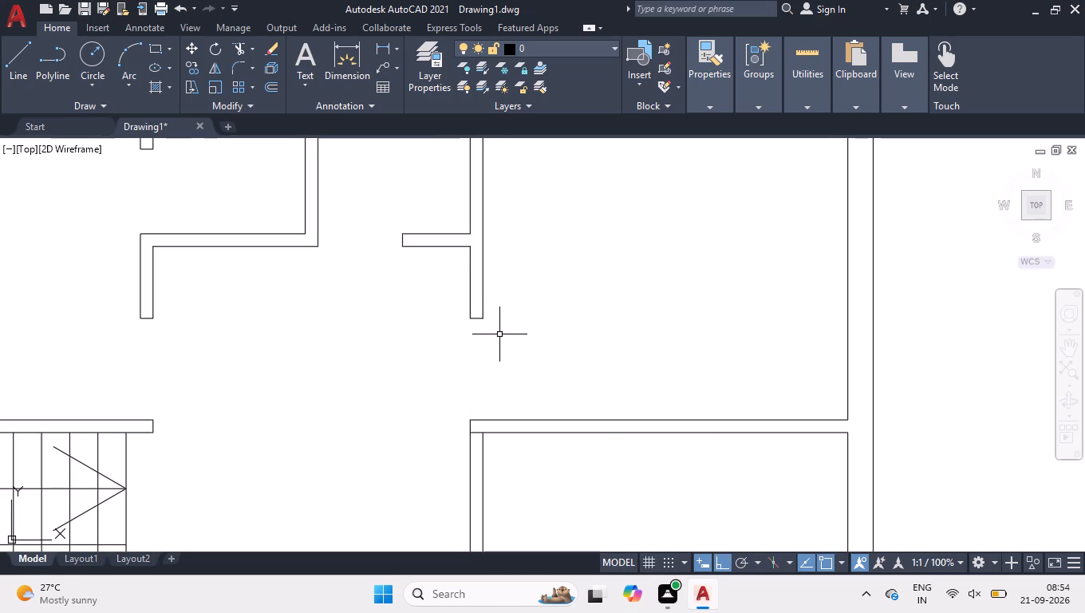
# Draw a short line across the middle right-hand room's partition, level with the underside of that room's top wall.
pyautogui.scroll(-1, 497, 334)
pyautogui.scroll(4, 488, 414)
pyautogui.write('l')
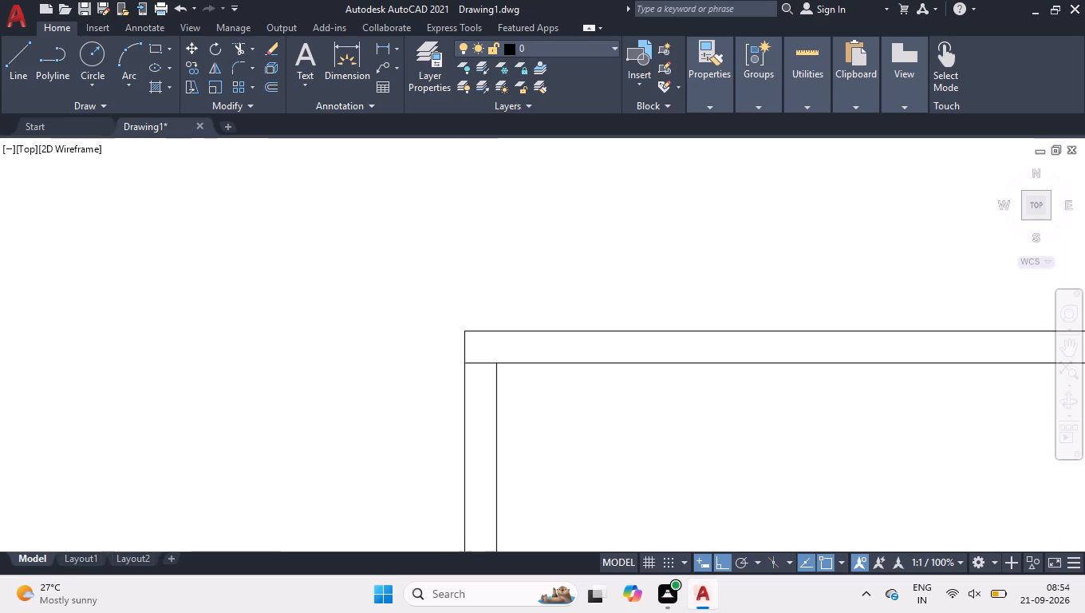
pyautogui.press('space')
pyautogui.click(467, 358)
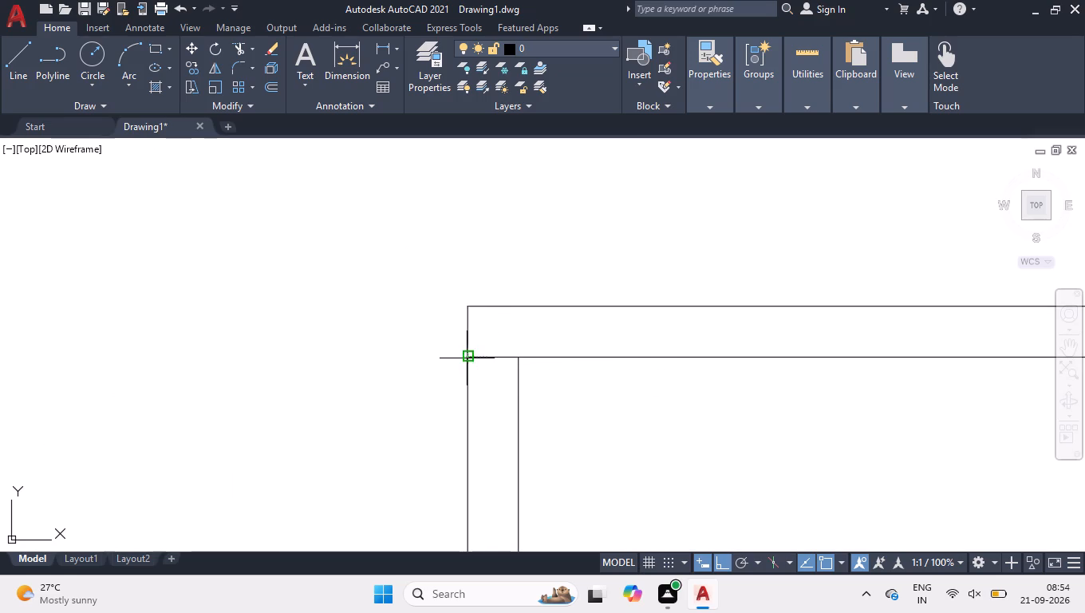
pyautogui.click(517, 356)
pyautogui.press('space')
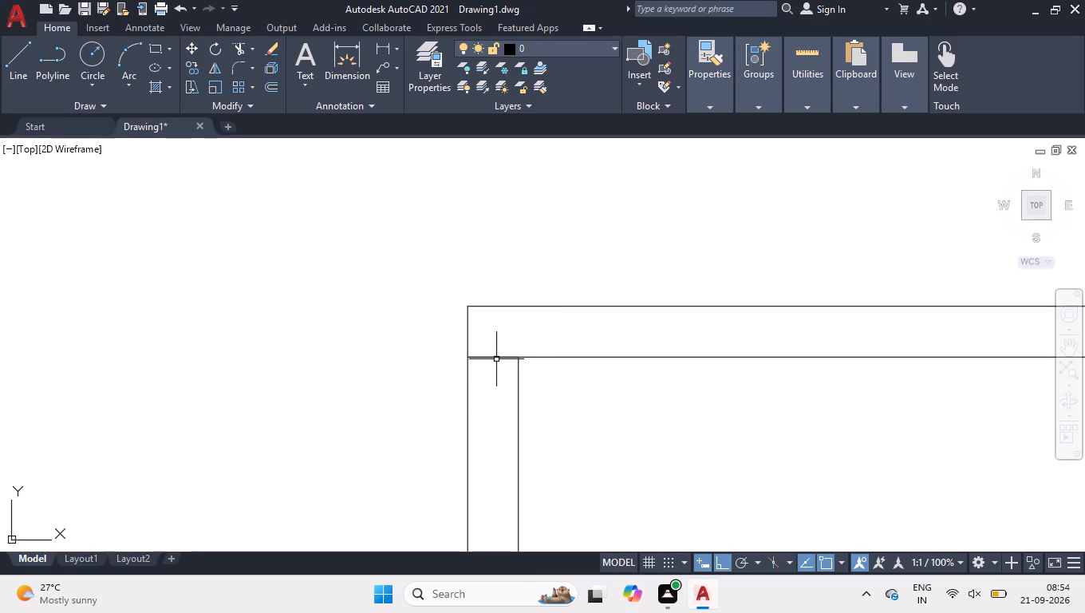
# Move the short line across the middle right-hand room's partition 3' straight down.
pyautogui.click(494, 358)
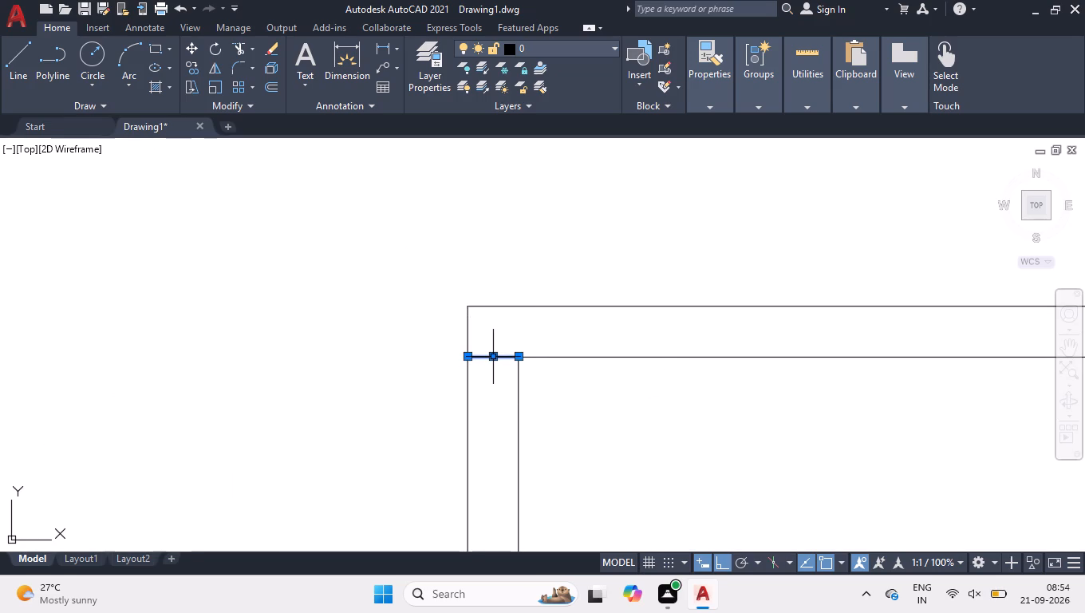
pyautogui.click(493, 360)
pyautogui.write("3'")
pyautogui.press('Return')
pyautogui.scroll(-3, 378, 220)
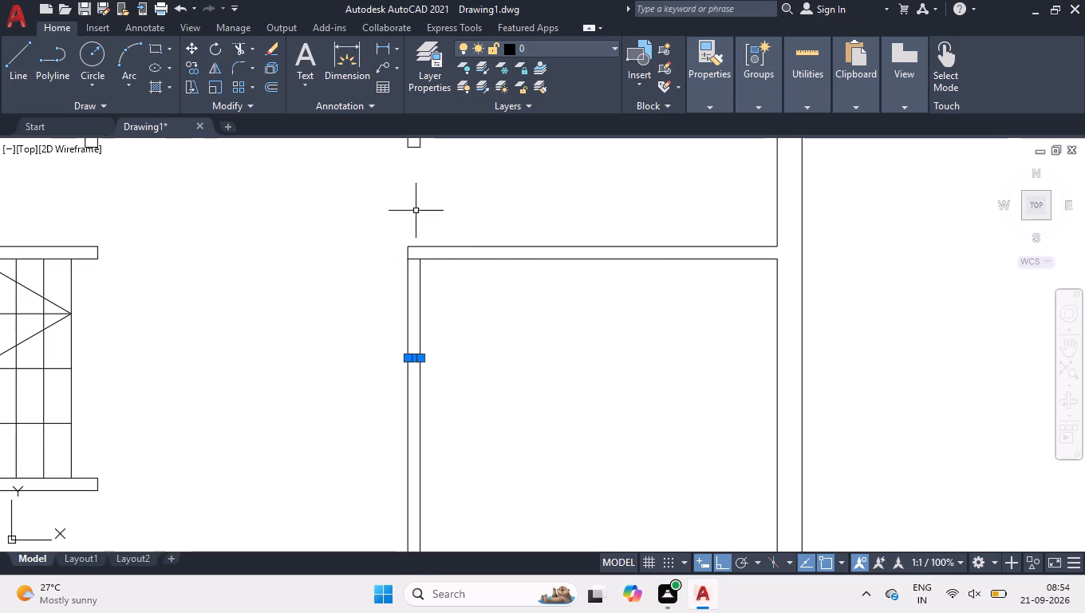
pyautogui.rightClick(474, 297)
pyautogui.click(511, 453)
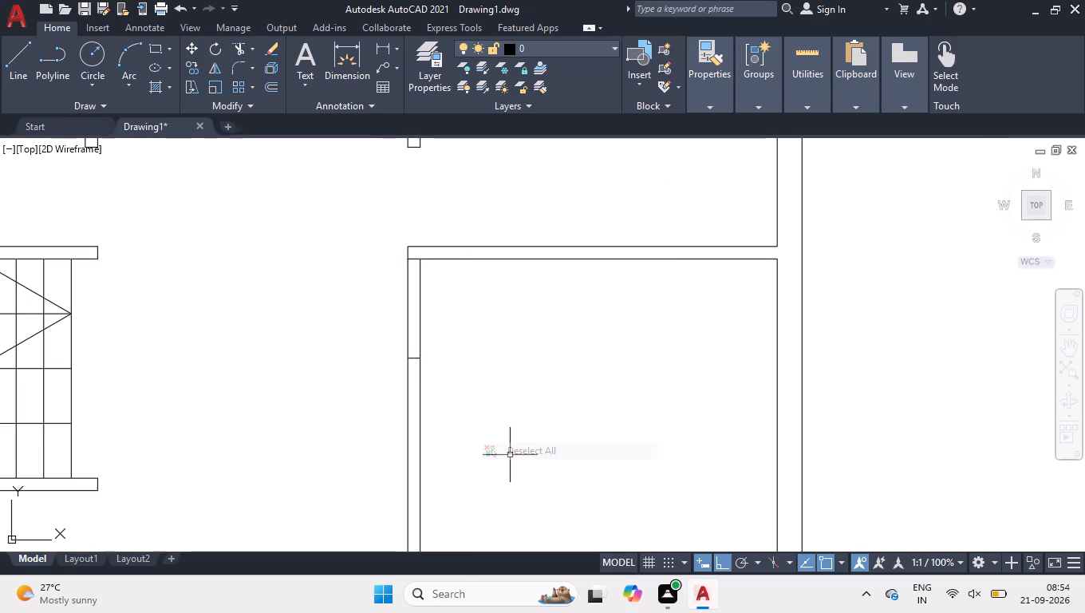
# Trim both faces of the middle right-hand room's partition above the short line to cut a 3' door opening.
pyautogui.write('tr')
pyautogui.press('space')
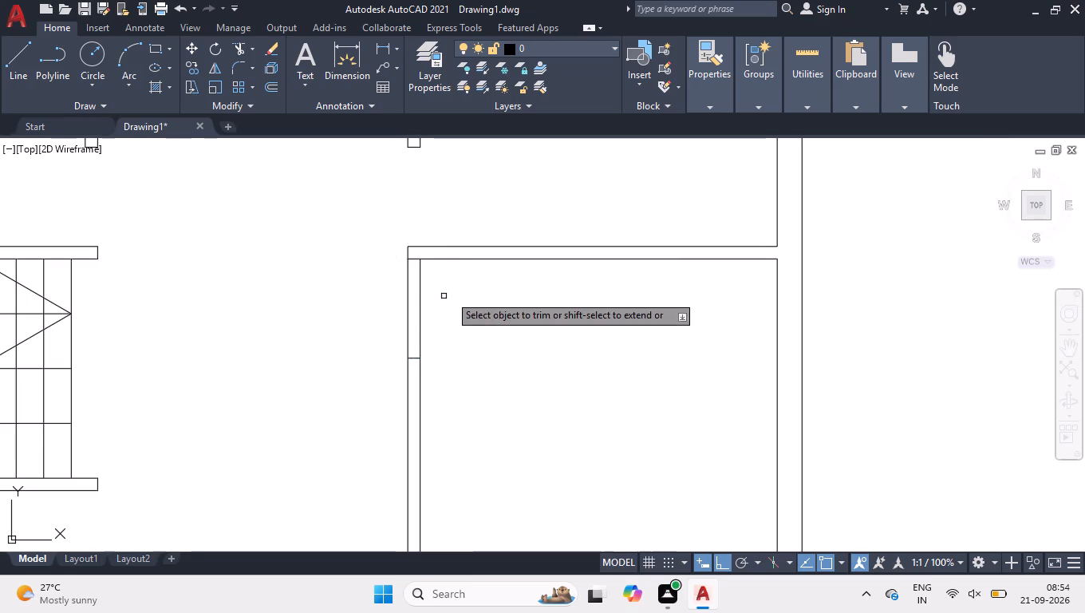
pyautogui.click(452, 293)
pyautogui.click(298, 306)
pyautogui.press('space')
# Trim the overlapping wall line stubs at the lower-left corner of the middle right-hand room.
pyautogui.scroll(-2, 679, 224)
pyautogui.scroll(-1, 641, 334)
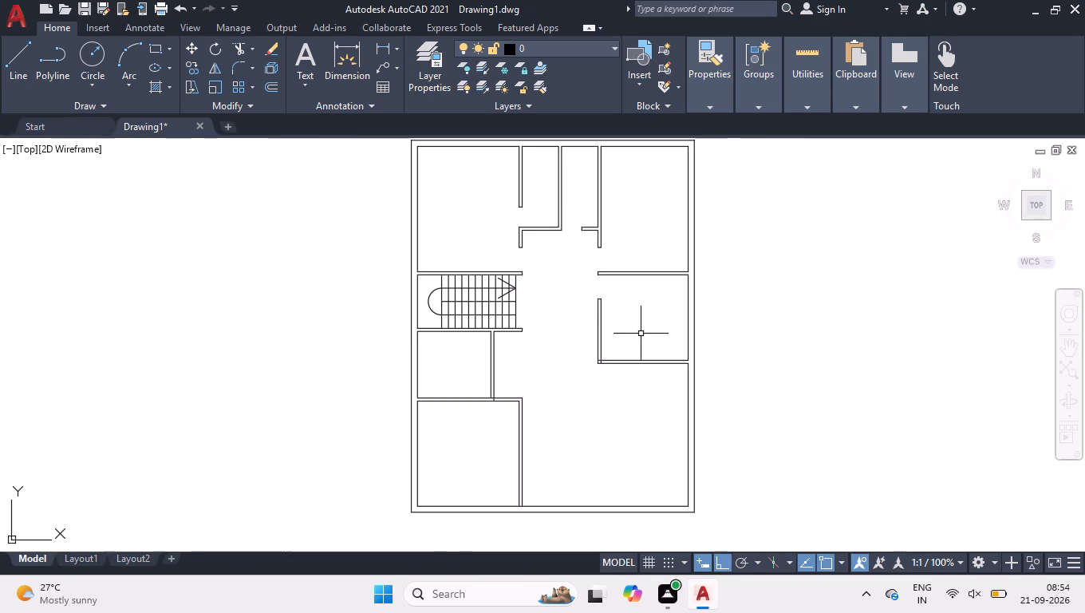
pyautogui.scroll(7, 597, 377)
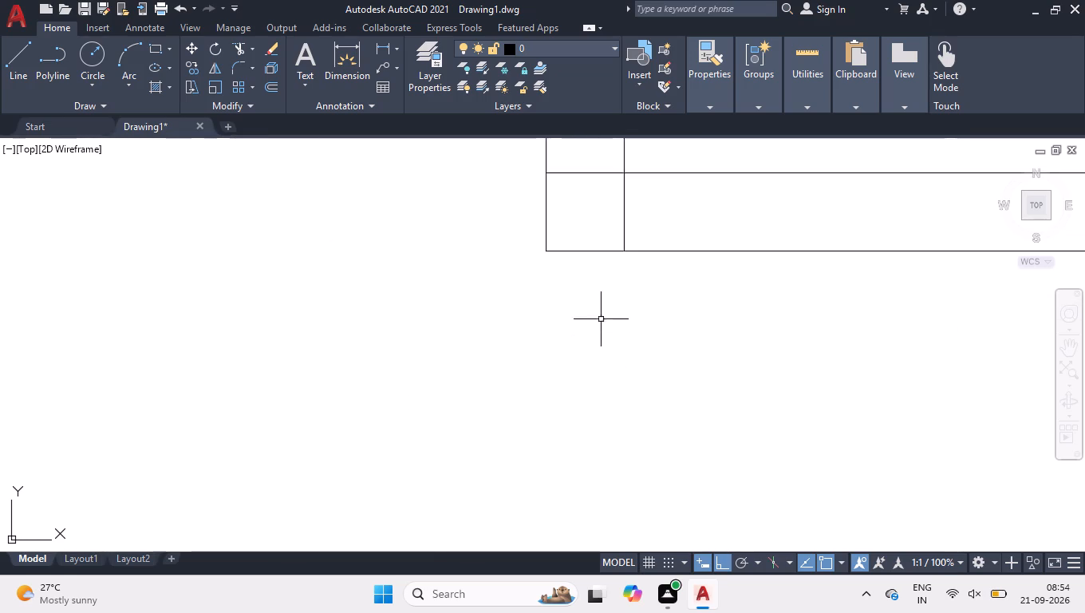
pyautogui.scroll(-1, 597, 294)
pyautogui.scroll(2, 583, 221)
pyautogui.press('space')
pyautogui.click(571, 205)
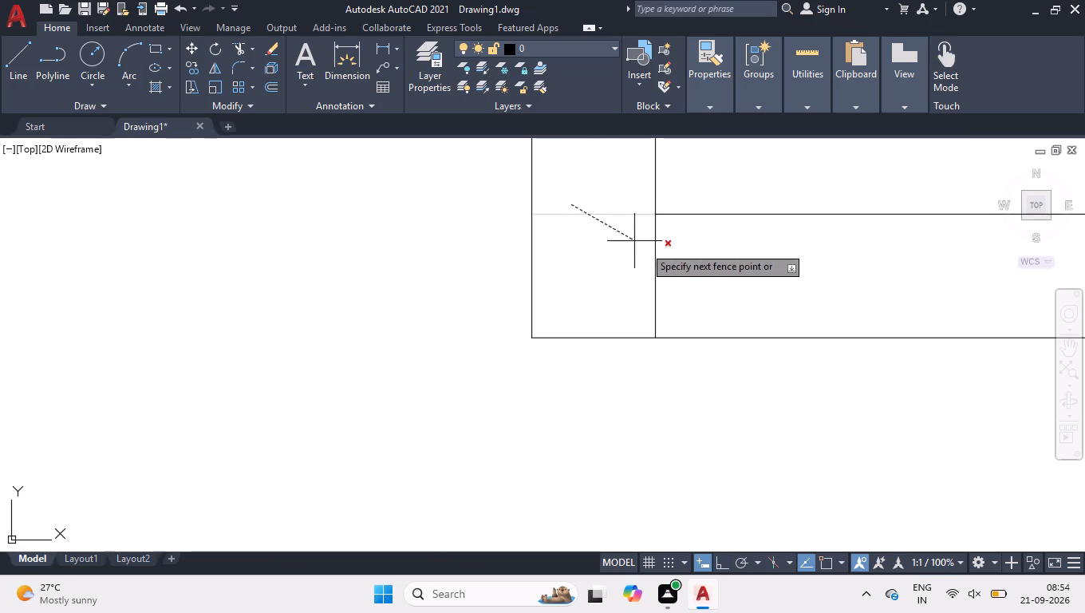
pyautogui.click(680, 252)
pyautogui.press('space')
# Measure the horizontal distance from the lower-left room's inner top-right corner to the outer face of the partition above it.
pyautogui.scroll(-4, 438, 303)
pyautogui.scroll(-3, 507, 343)
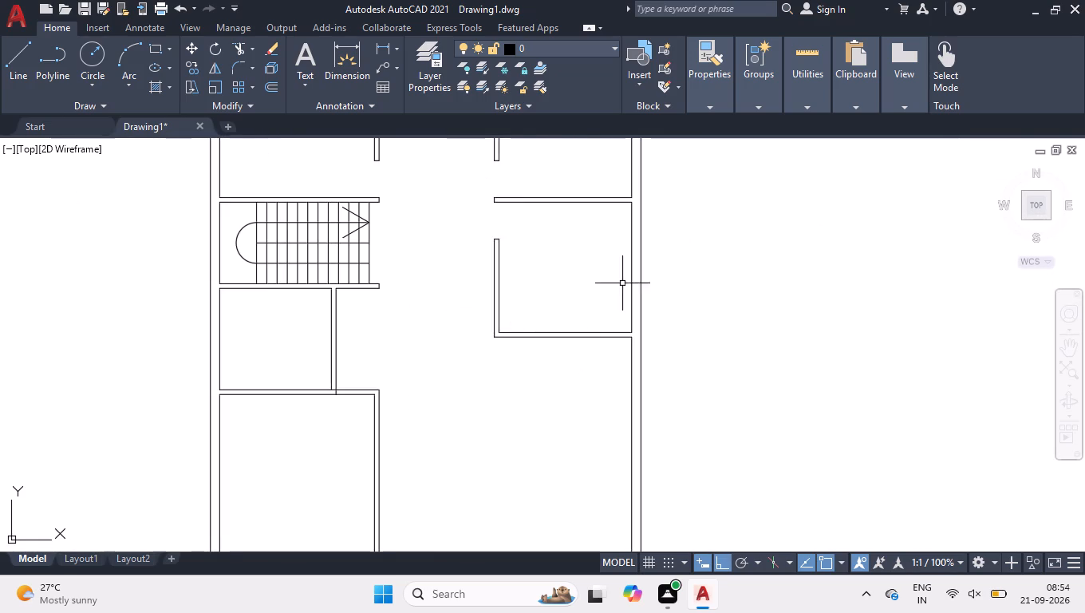
pyautogui.scroll(-2, 637, 312)
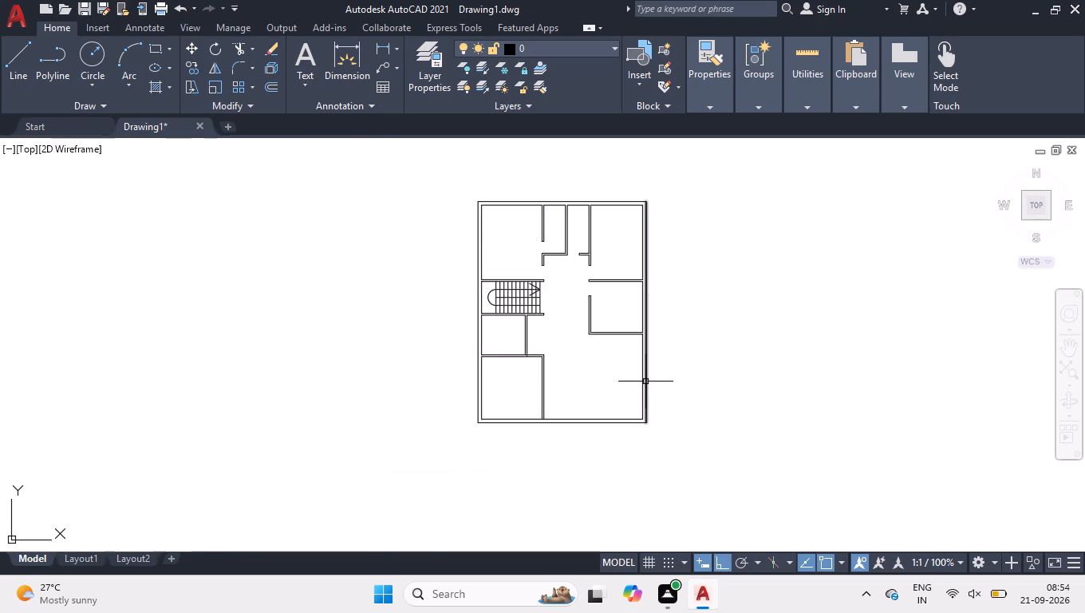
pyautogui.scroll(1, 645, 382)
pyautogui.scroll(1, 564, 255)
pyautogui.scroll(-1, 562, 265)
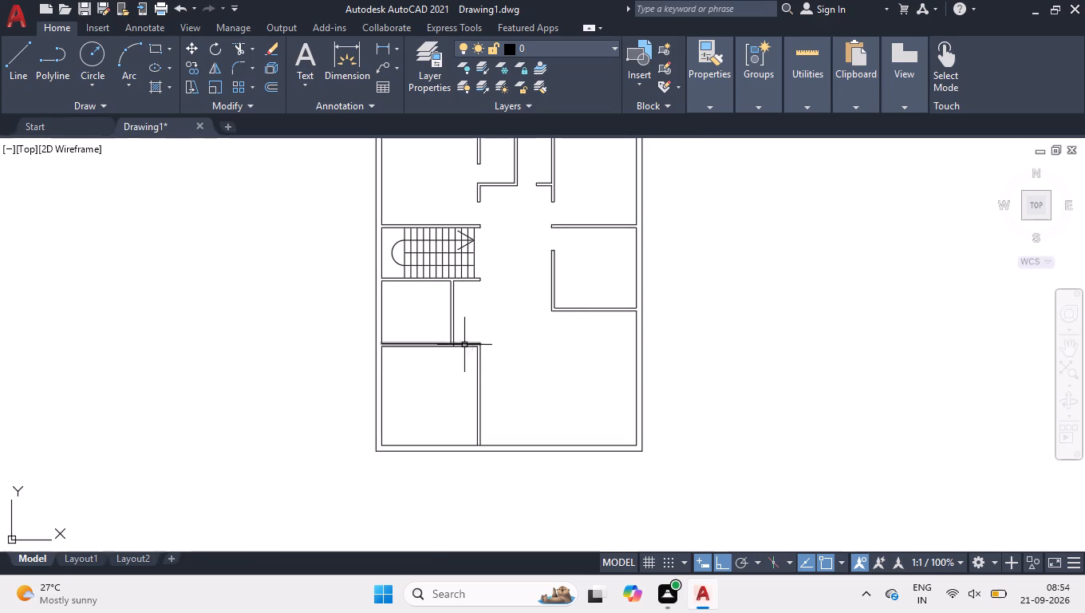
pyautogui.scroll(3, 440, 298)
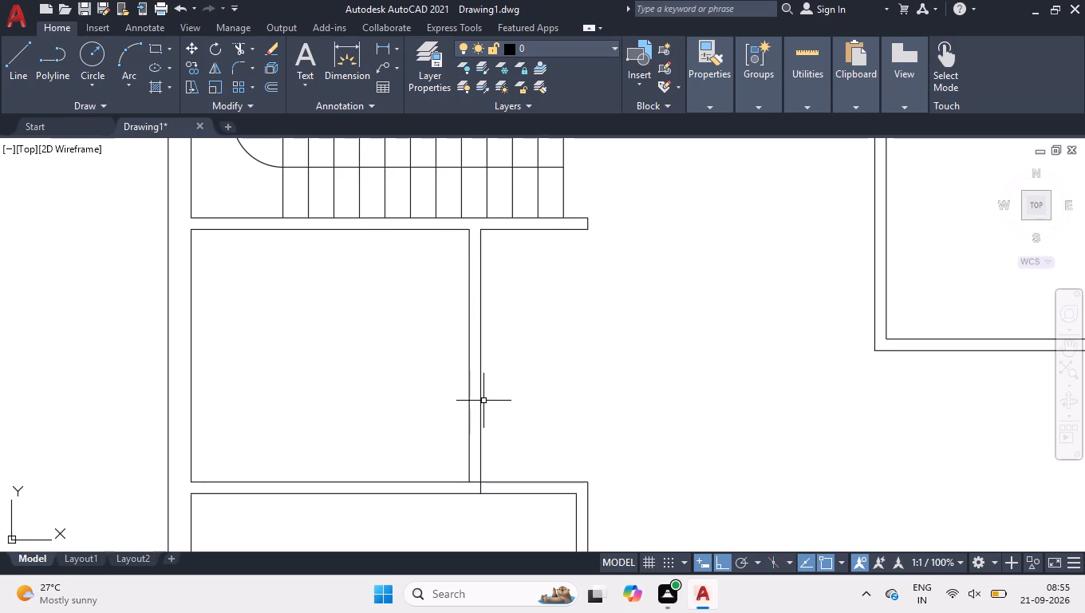
pyautogui.scroll(1, 499, 507)
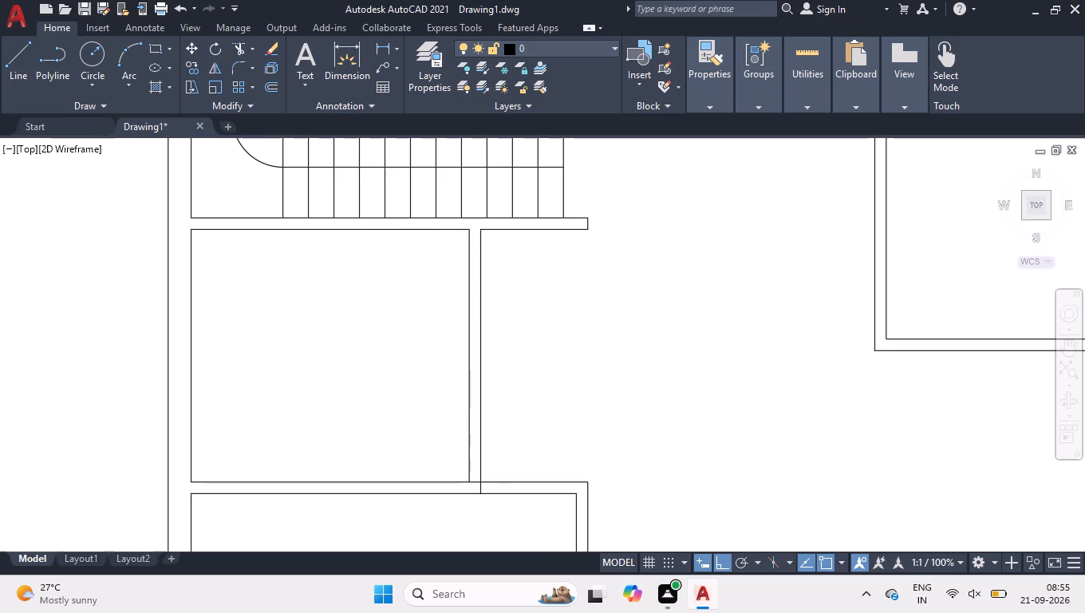
pyautogui.write('dli')
pyautogui.press('Return')
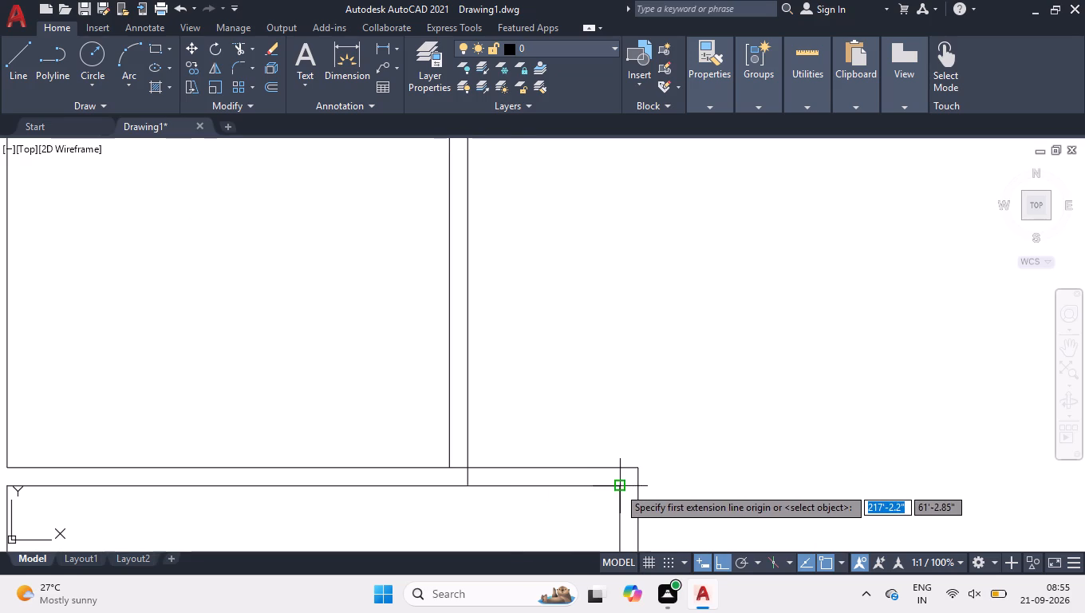
pyautogui.click(618, 487)
pyautogui.click(468, 486)
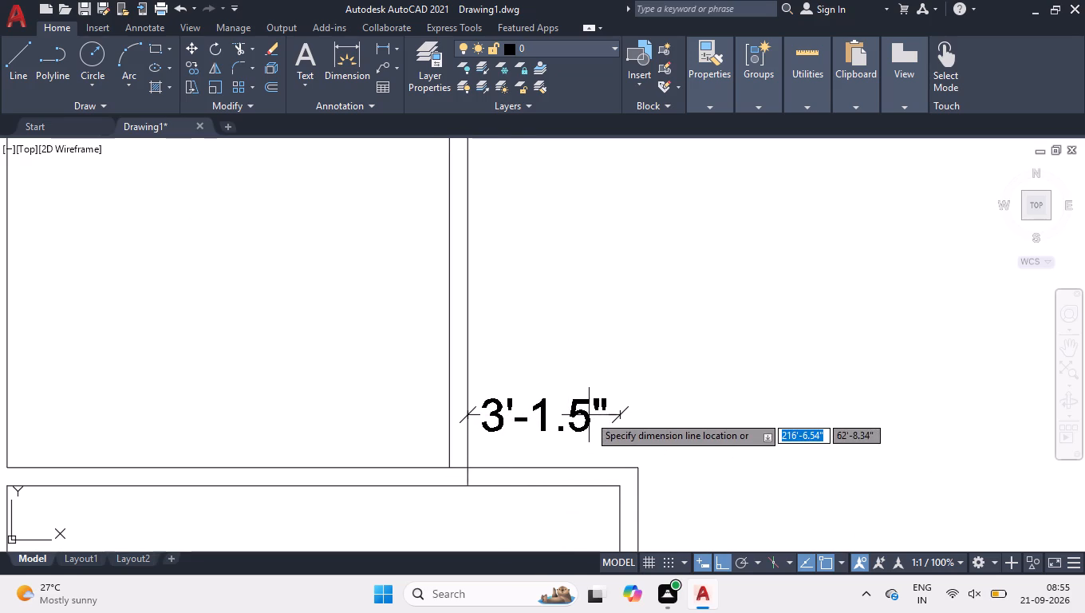
pyautogui.press('space')
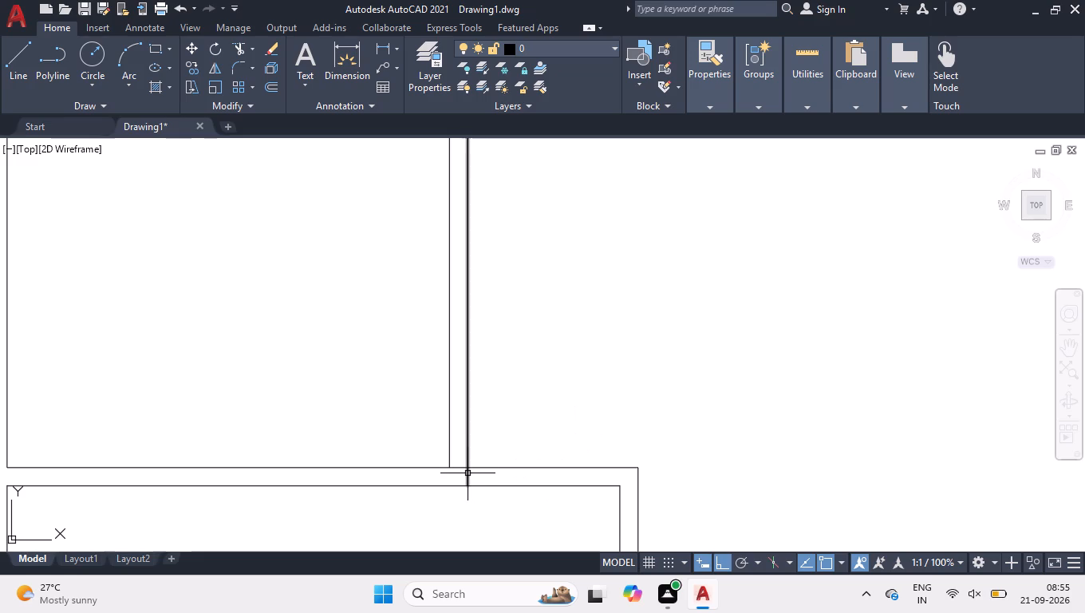
# Trim the stub of the small left room's partition that crosses the lower-left room's top wall.
pyautogui.write('tr')
pyautogui.press('space')
pyautogui.click(469, 478)
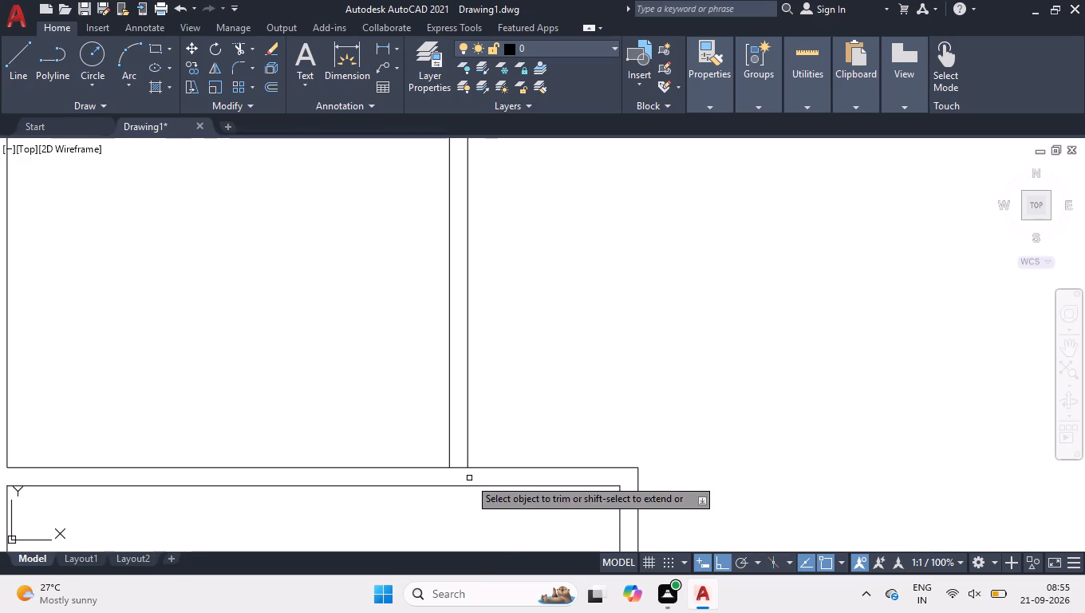
pyautogui.press('space')
# Draw a short line across the lower-left room's top wall, in line with the partition's outer face.
pyautogui.press('l')
pyautogui.press('Return')
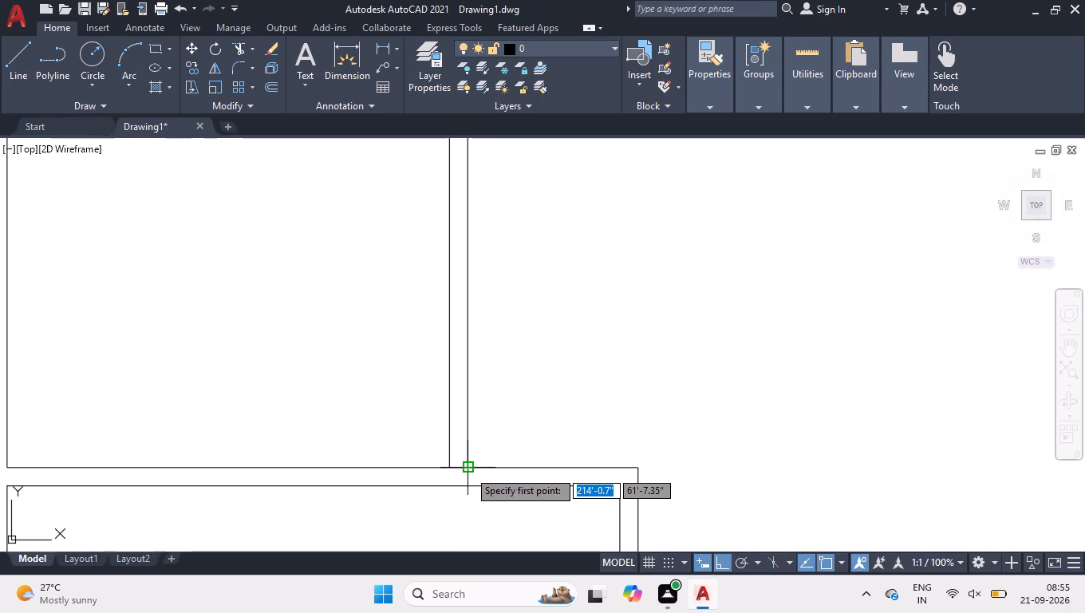
pyautogui.click(468, 470)
pyautogui.click(468, 488)
pyautogui.press('space')
# Move the short line across the lower-left room's top wall 1.5" to the right.
pyautogui.scroll(2, 468, 484)
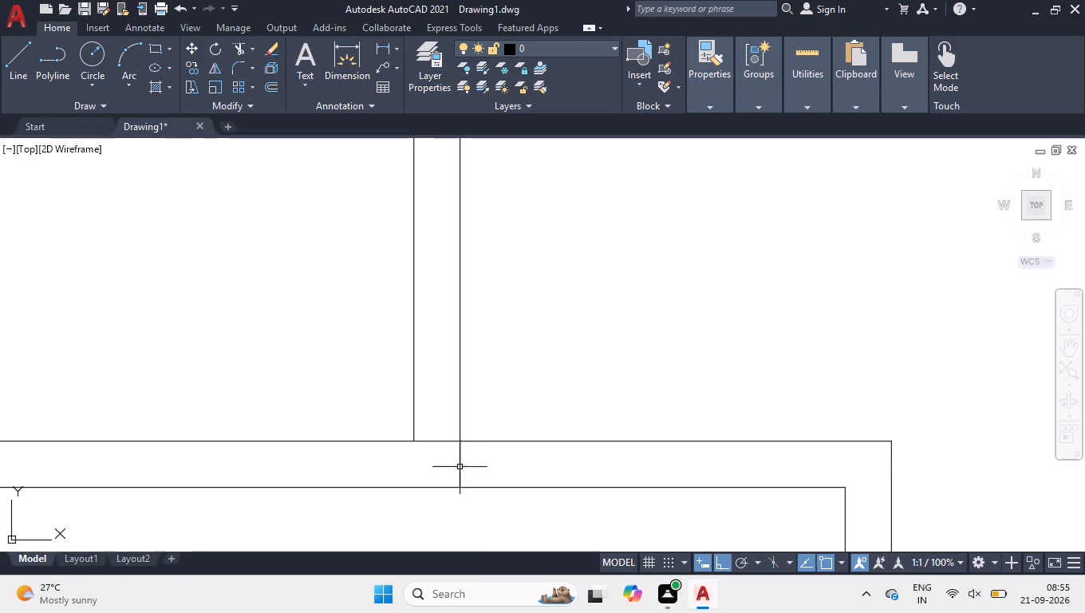
pyautogui.click(455, 429)
pyautogui.click(466, 504)
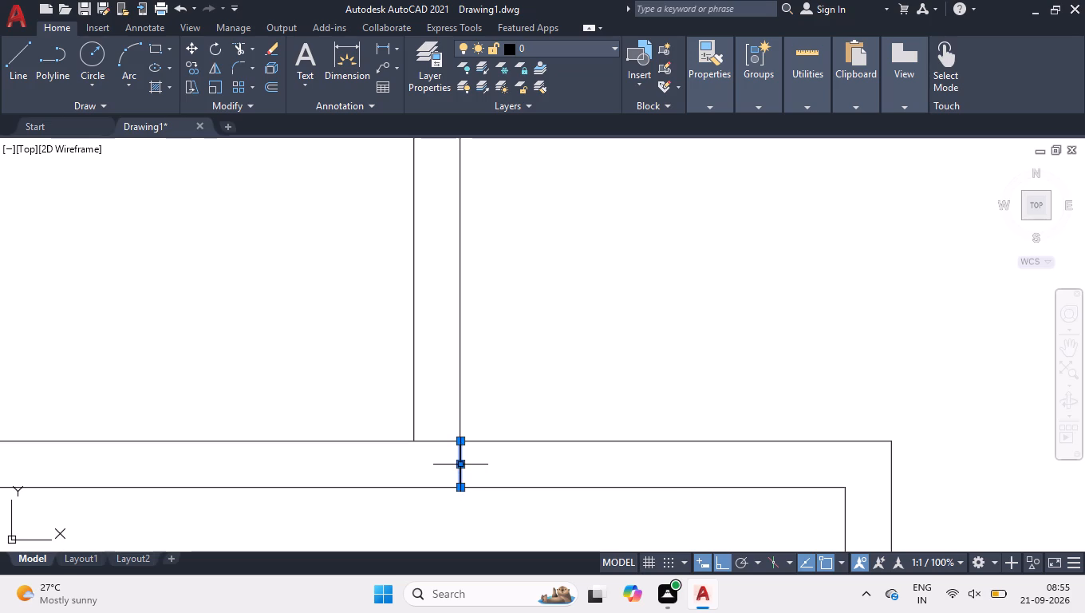
pyautogui.click(460, 464)
pyautogui.write('1.5')
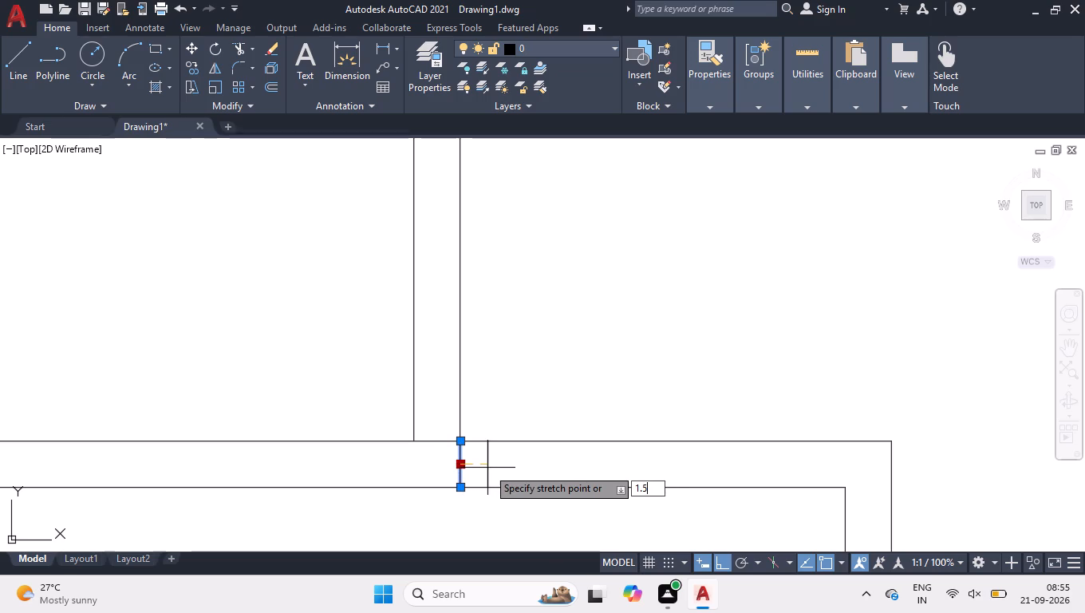
pyautogui.press('Return')
# Stretch the inner face of the lower-left room's right wall up to the upper face of its top wall.
pyautogui.scroll(-1, 530, 433)
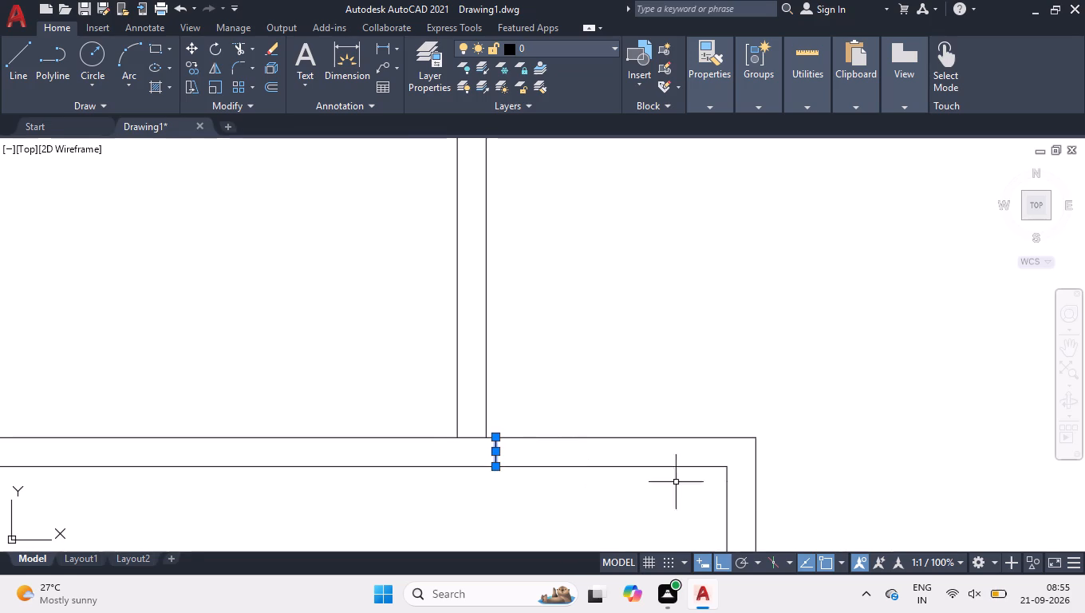
pyautogui.moveTo(735, 494); pyautogui.dragTo(732, 504)
pyautogui.click(715, 516)
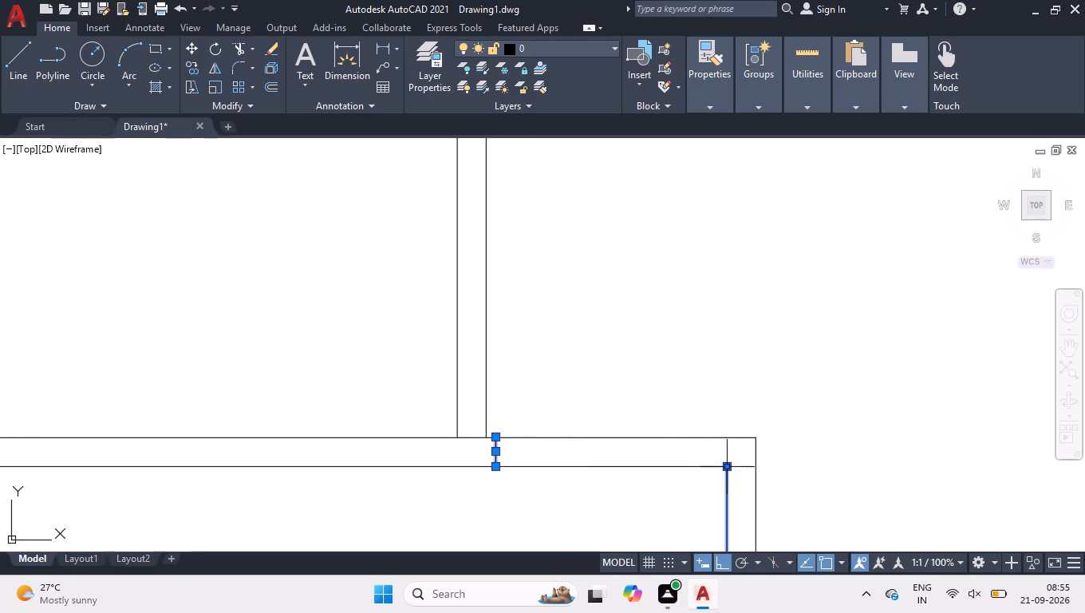
pyautogui.click(726, 470)
pyautogui.click(724, 439)
pyautogui.rightClick(685, 374)
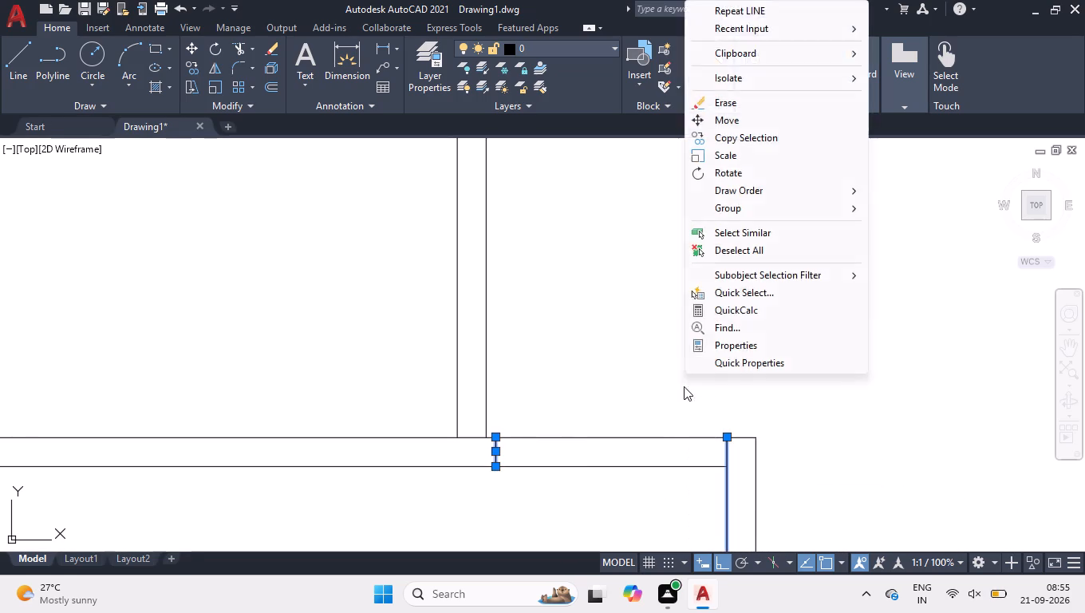
pyautogui.click(735, 251)
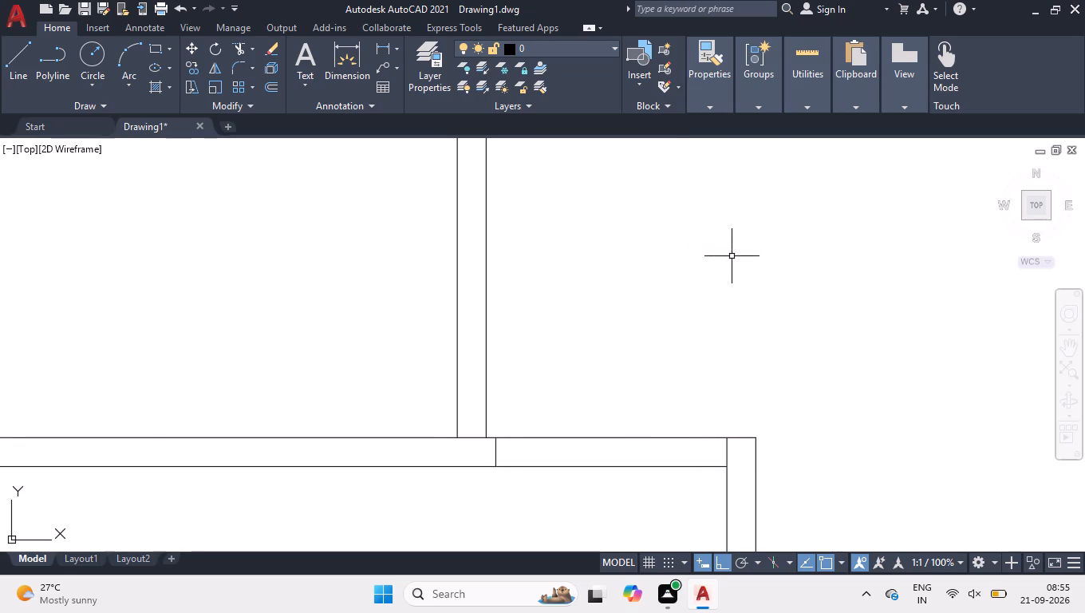
# Trim the lower-left room's top wall to cut a 3' door opening beside its right wall and clear the line between the partition faces.
pyautogui.write('tr')
pyautogui.press('space')
pyautogui.click(639, 412)
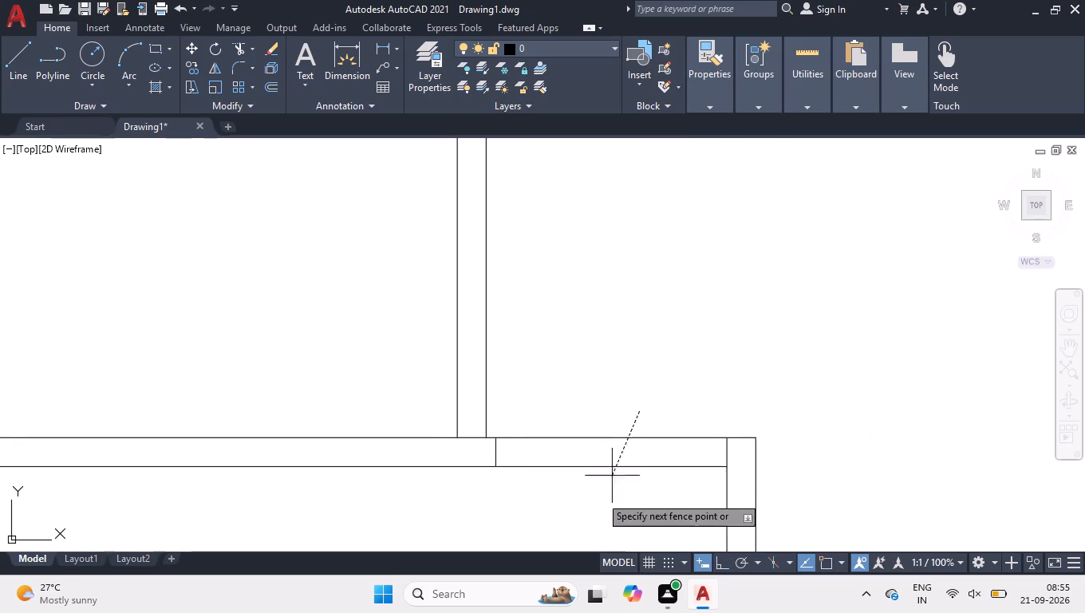
pyautogui.click(598, 501)
pyautogui.click(468, 449)
pyautogui.click(468, 425)
pyautogui.press('space')
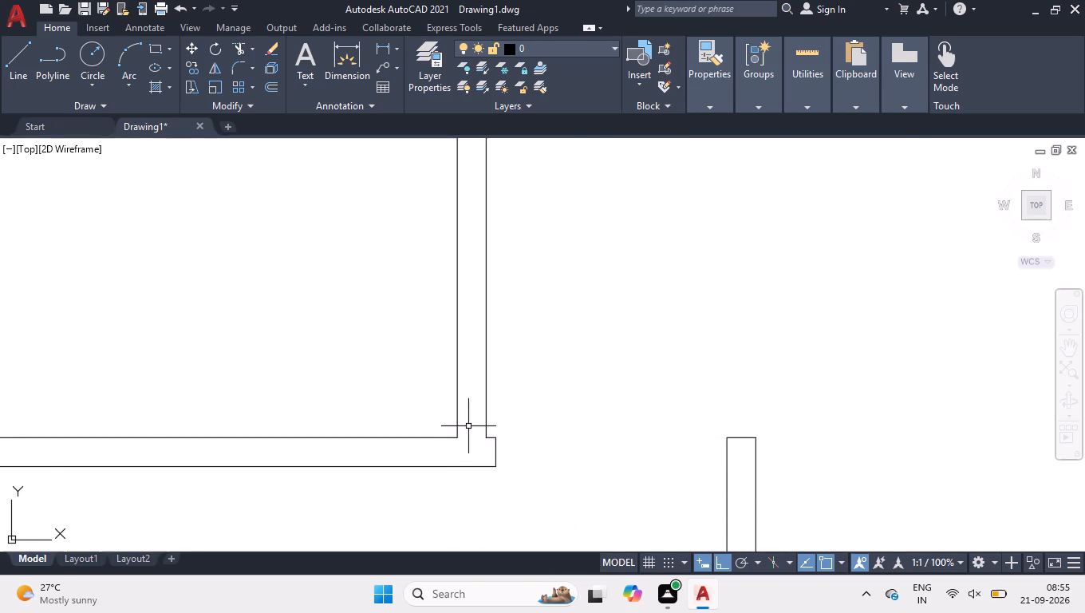
# Join the two segments of the lower face of the staircase's bottom wall across the partition below it.
pyautogui.scroll(-2, 538, 480)
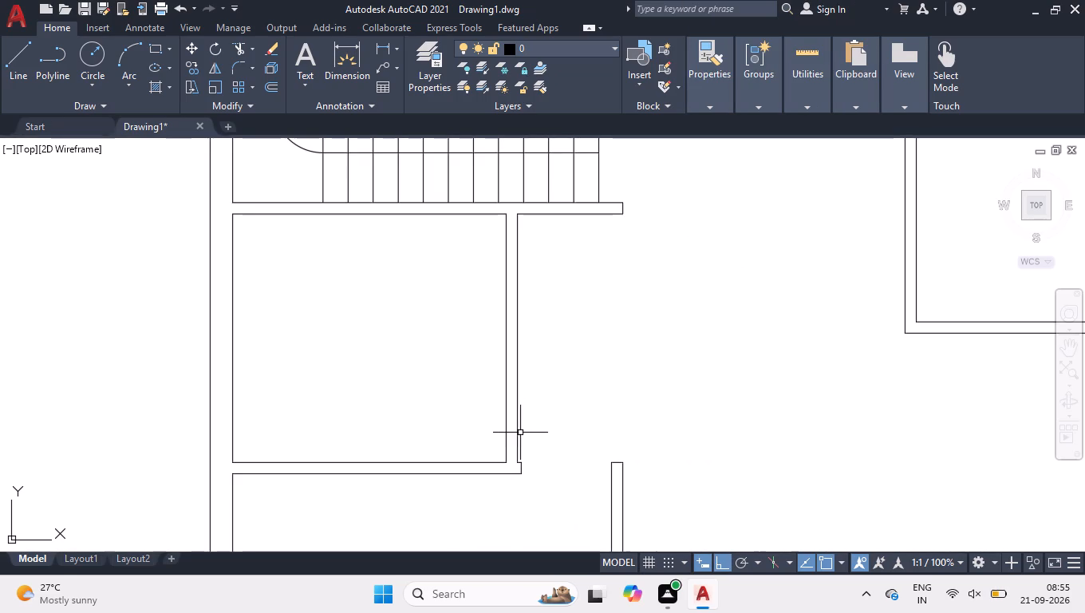
pyautogui.scroll(2, 495, 191)
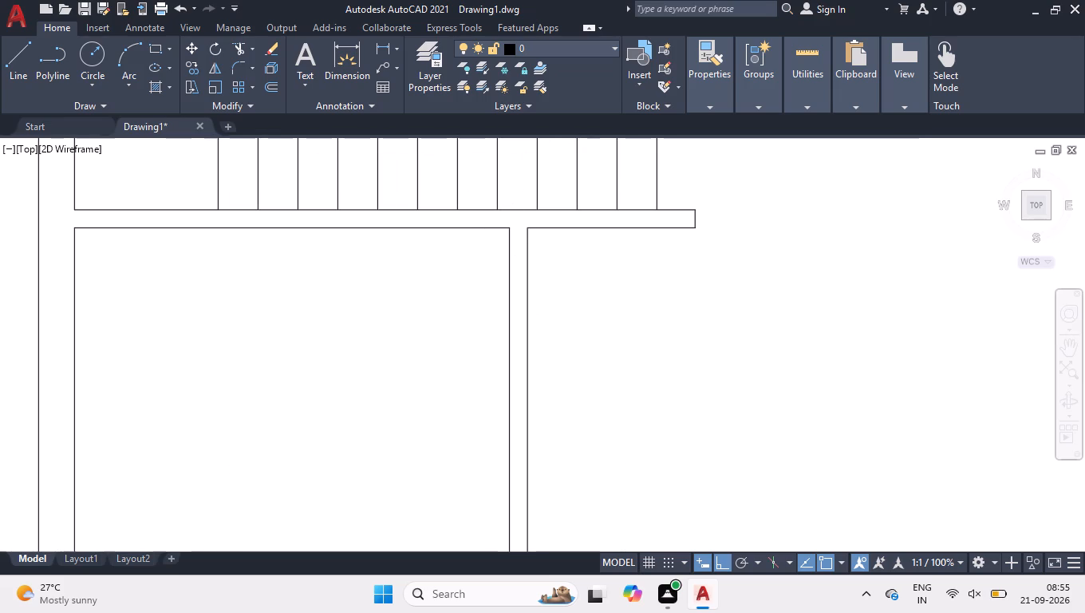
pyautogui.click(484, 223)
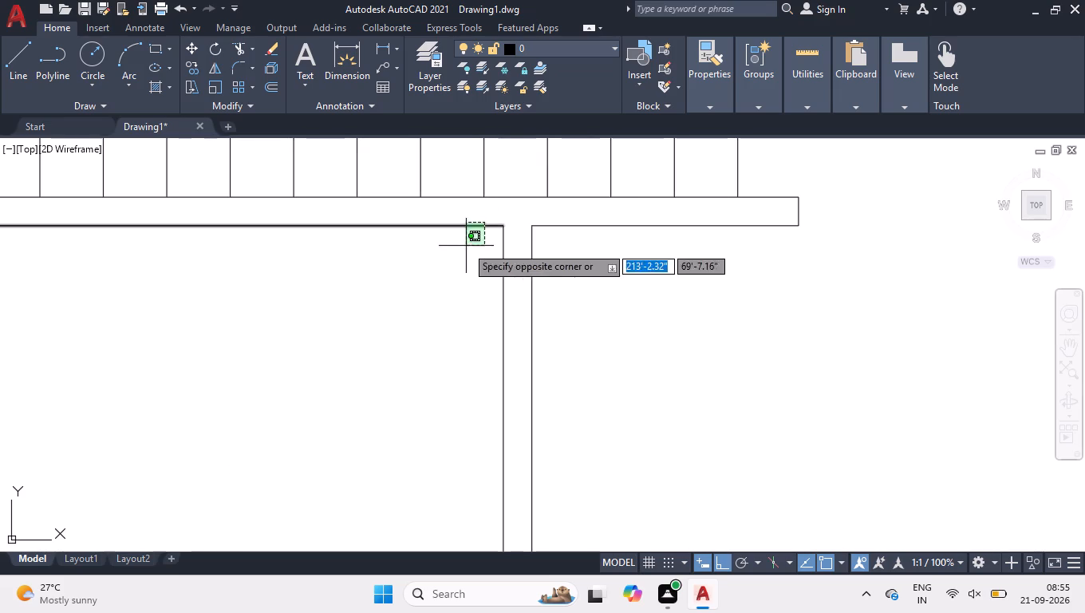
pyautogui.click(475, 240)
pyautogui.click(628, 216)
pyautogui.click(603, 254)
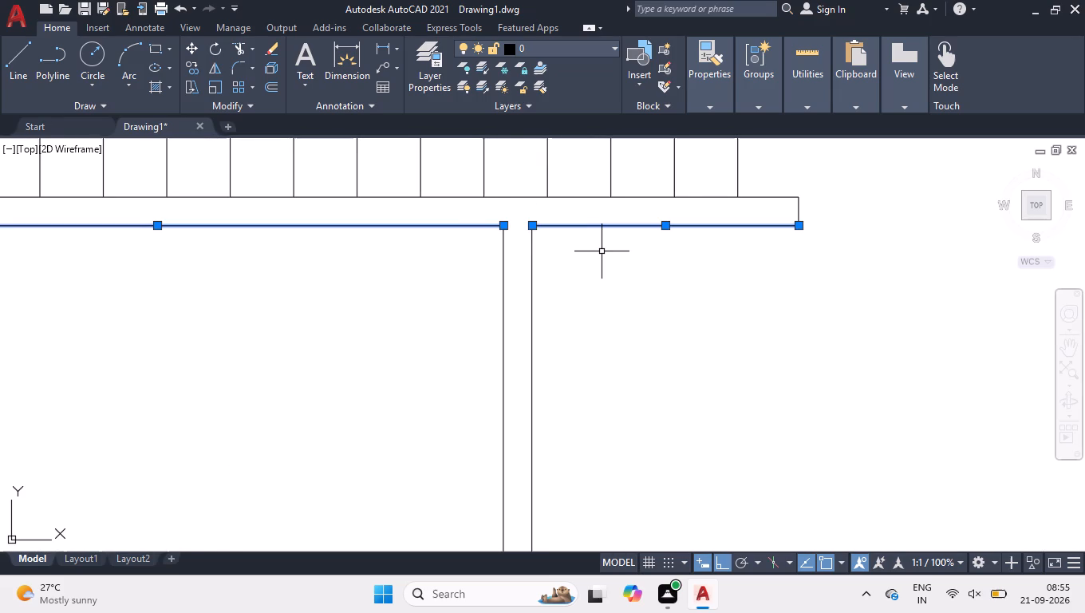
pyautogui.press('j')
pyautogui.press('Return')
# Draw a 4.5" line across the top end of the partition that meets the staircase's bottom wall.
pyautogui.press('l')
pyautogui.press('Return')
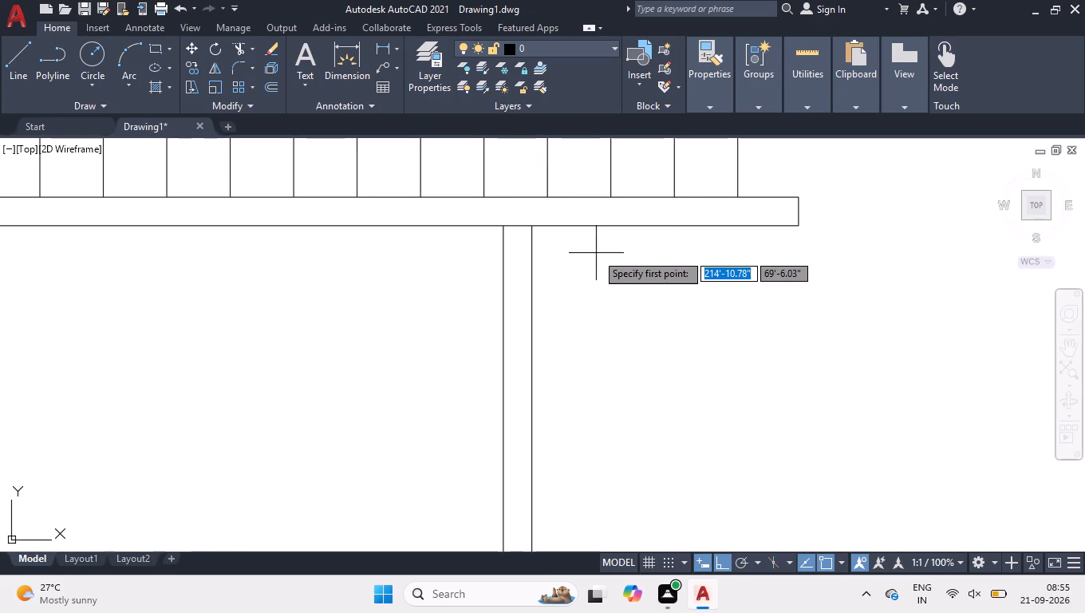
pyautogui.click(534, 229)
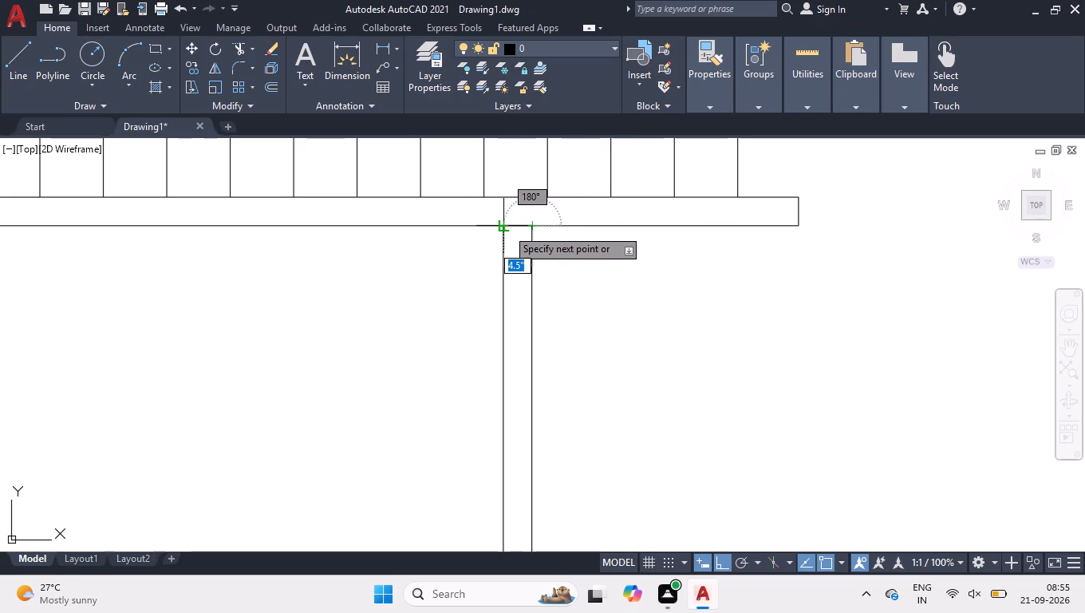
pyautogui.click(506, 228)
pyautogui.press('space')
# Move the short line across the partition's top end 2'8" straight down.
pyautogui.click(519, 227)
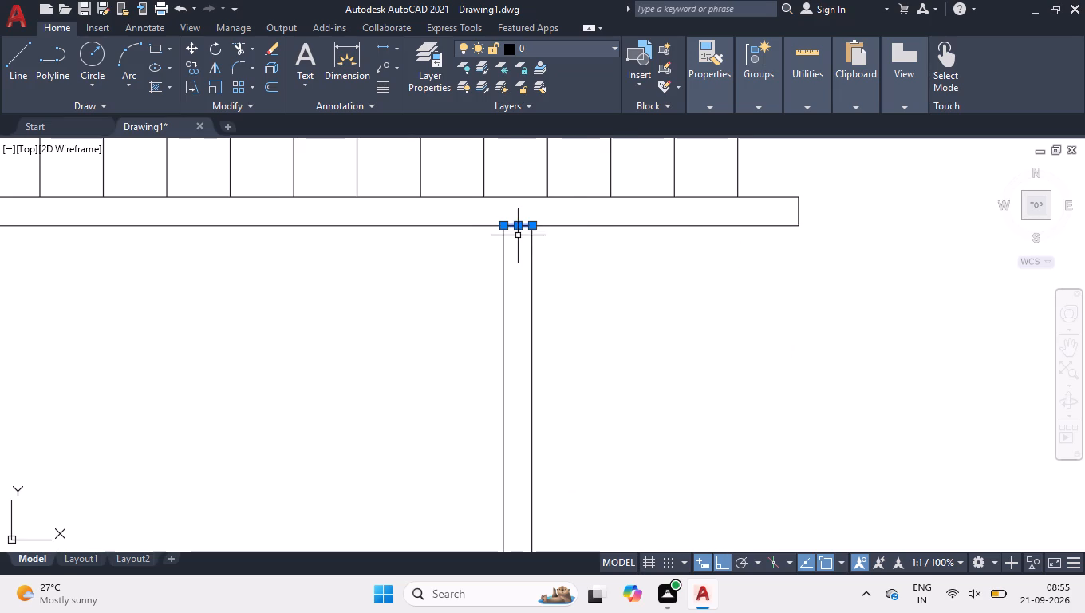
pyautogui.click(519, 227)
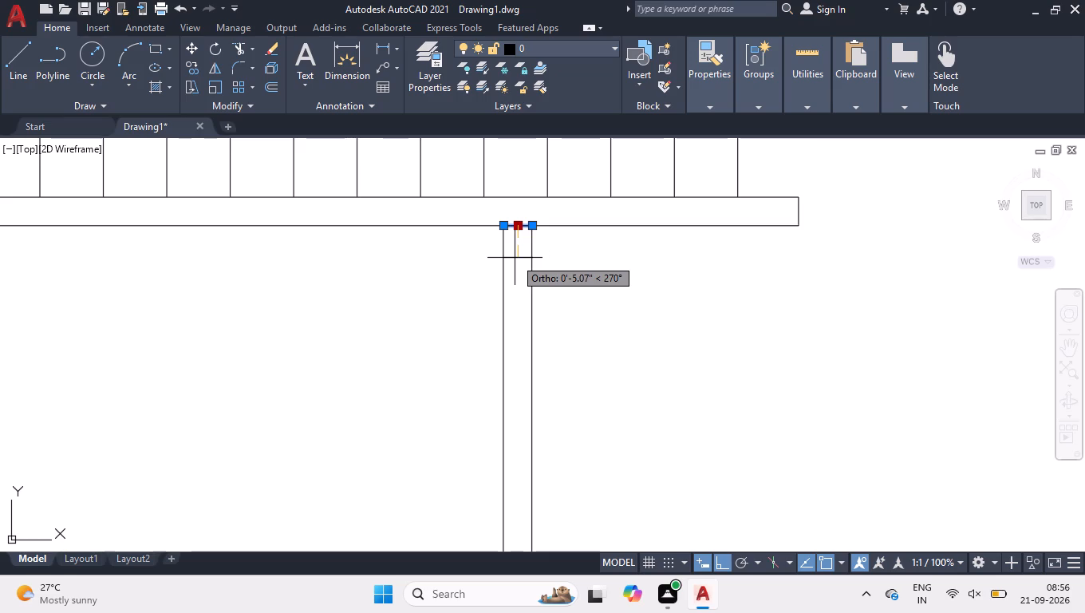
pyautogui.write("2'8")
pyautogui.press('Return')
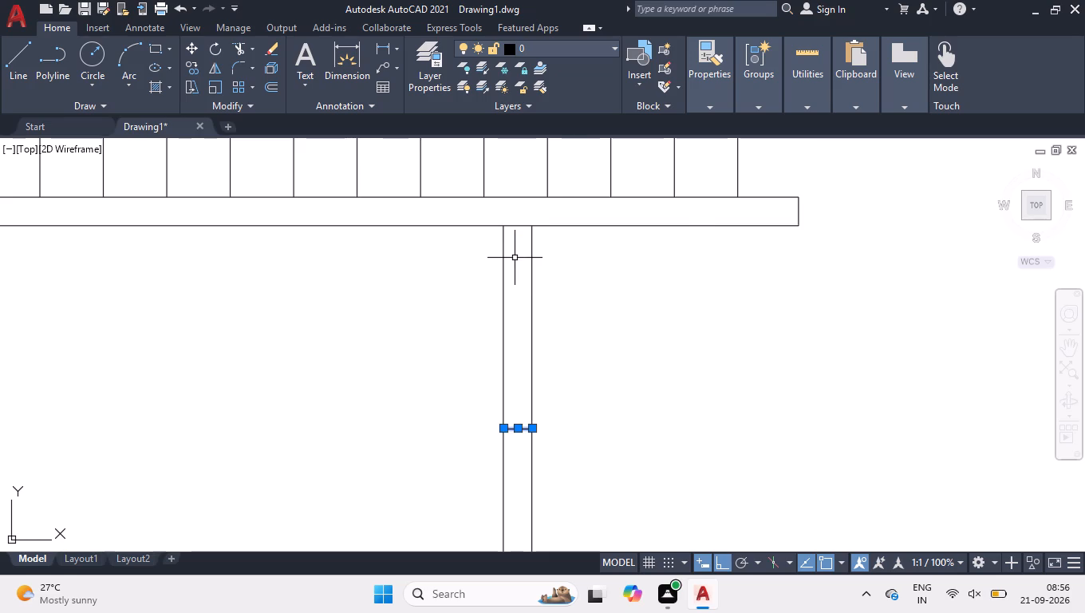
pyautogui.rightClick(513, 258)
pyautogui.click(553, 454)
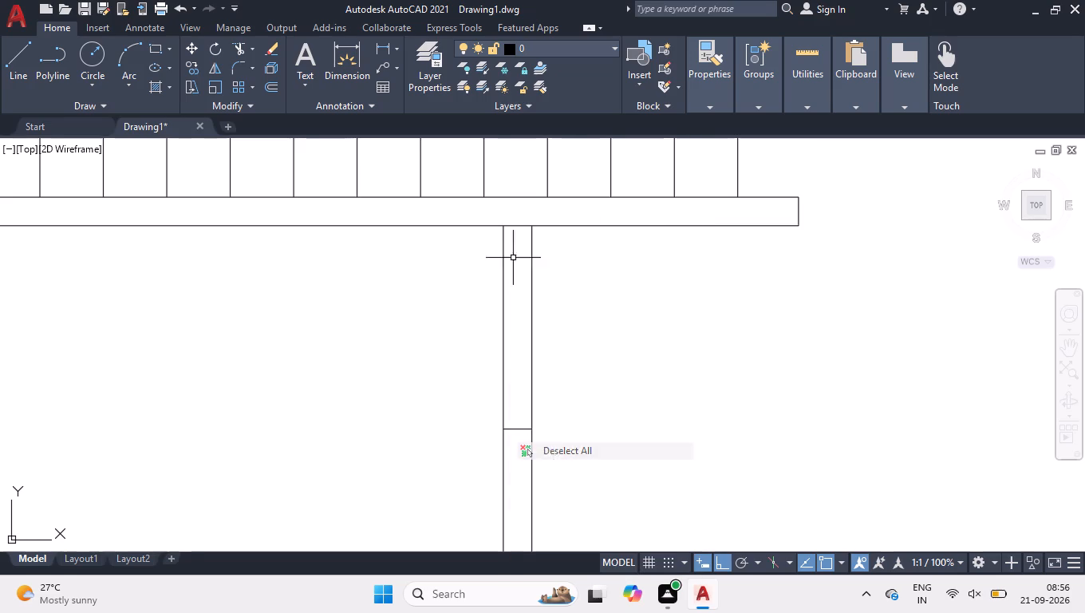
# Trim the inner face of the partition between the short line and the staircase's bottom wall for a door opening.
pyautogui.write('tr')
pyautogui.press('space')
pyautogui.click(509, 372)
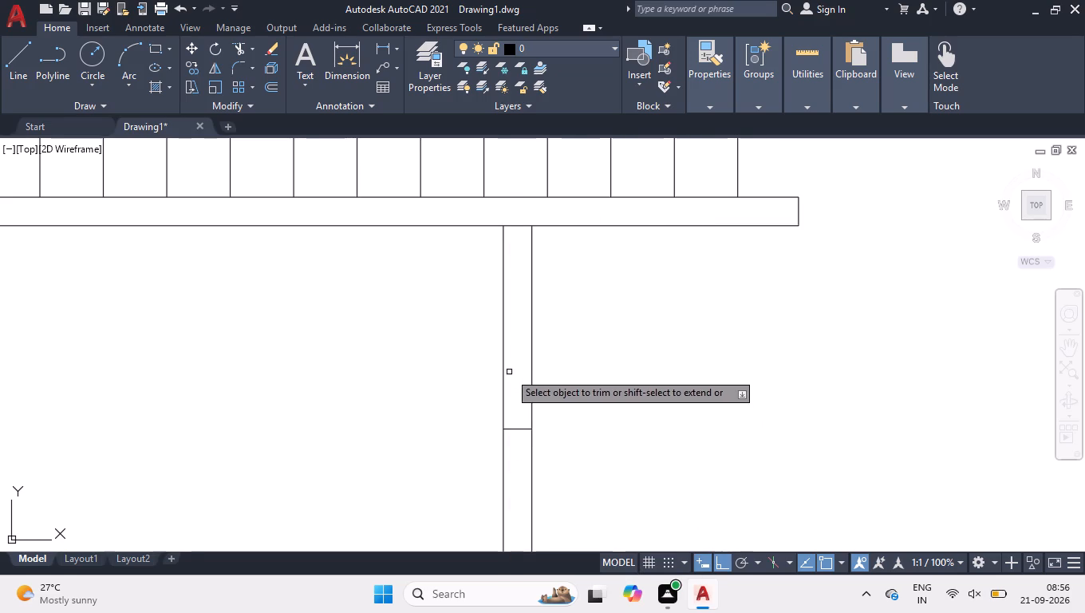
pyautogui.click(438, 386)
pyautogui.press('space')
pyautogui.scroll(-4, 450, 382)
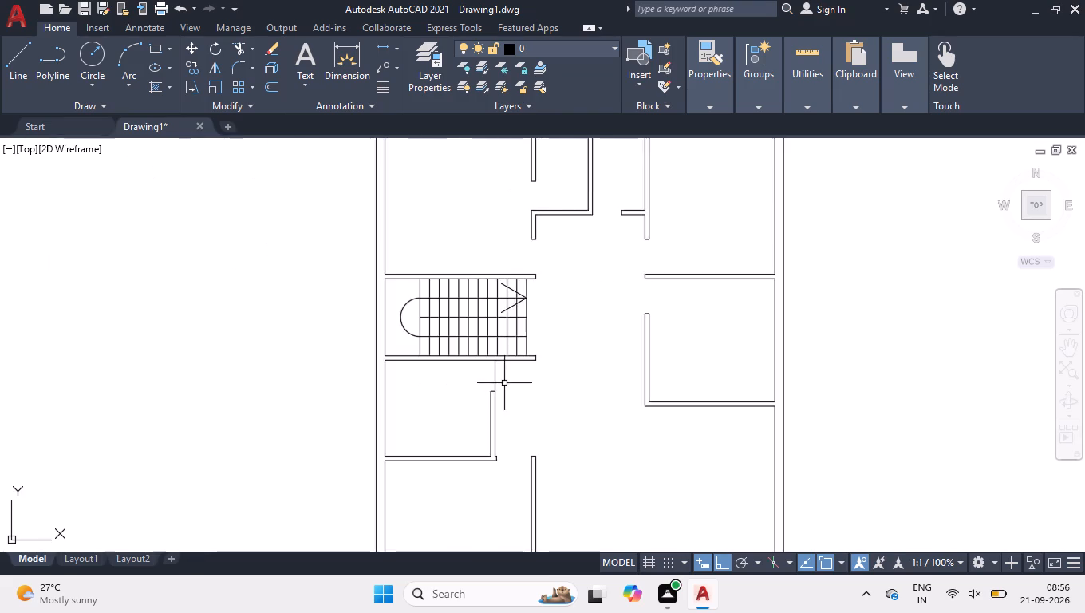
# Change the colour of all the plan's wall lines, excluding the staircase, to index colour 162.
pyautogui.scroll(-1, 504, 386)
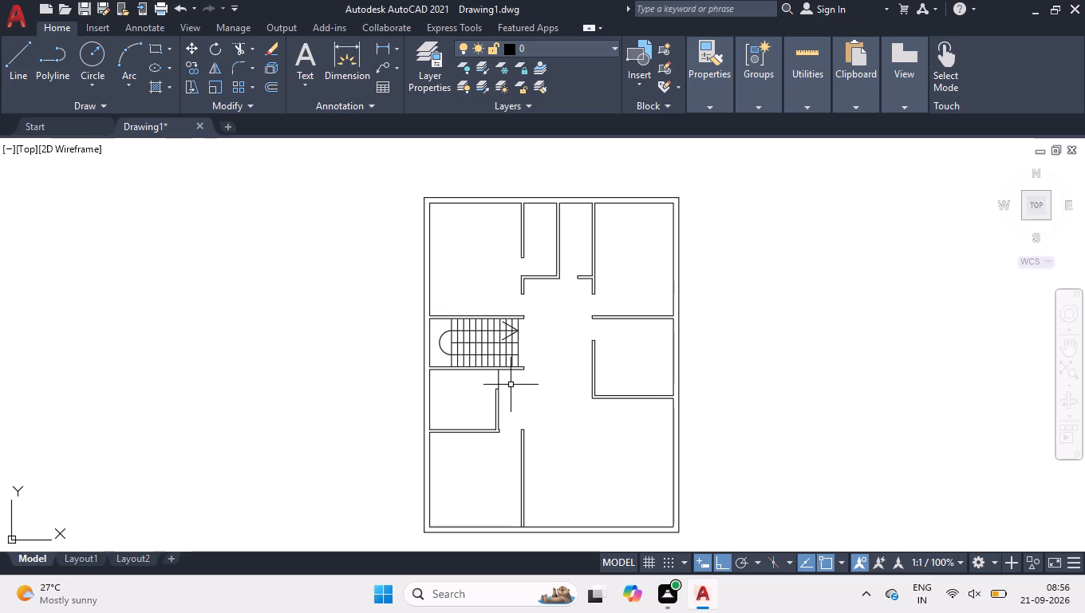
pyautogui.moveTo(381, 169); pyautogui.dragTo(674, 458)
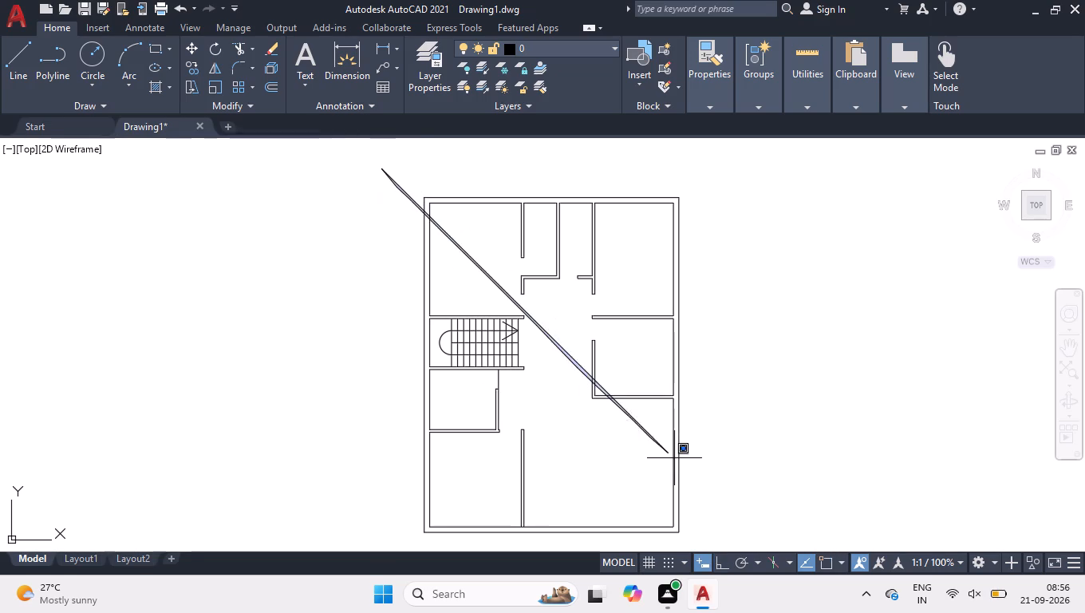
pyautogui.moveTo(674, 458); pyautogui.dragTo(379, 272)
pyautogui.click(348, 164)
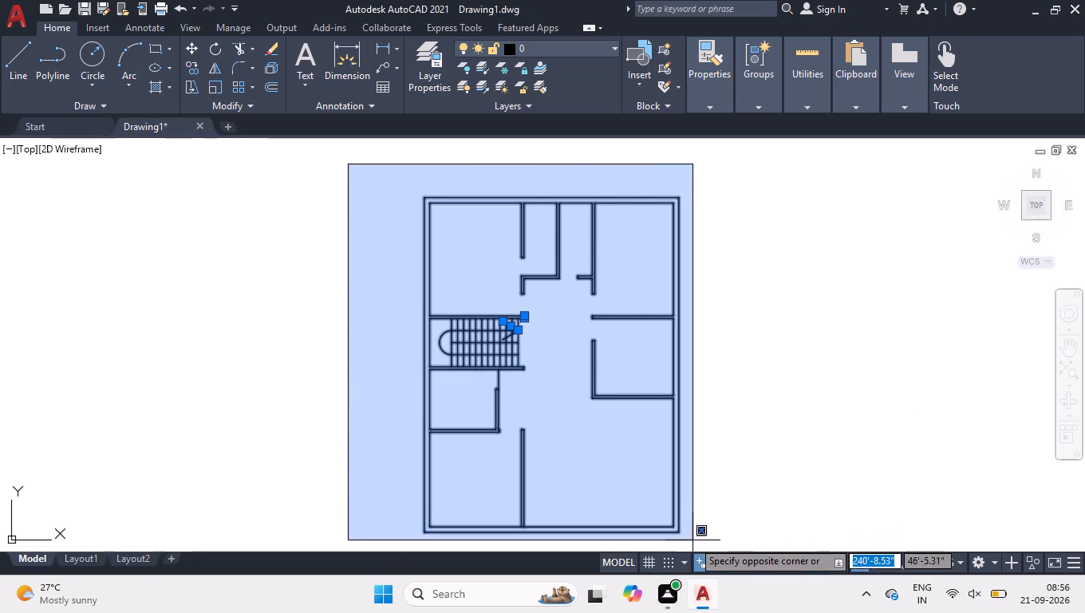
pyautogui.click(692, 541)
pyautogui.scroll(4, 458, 338)
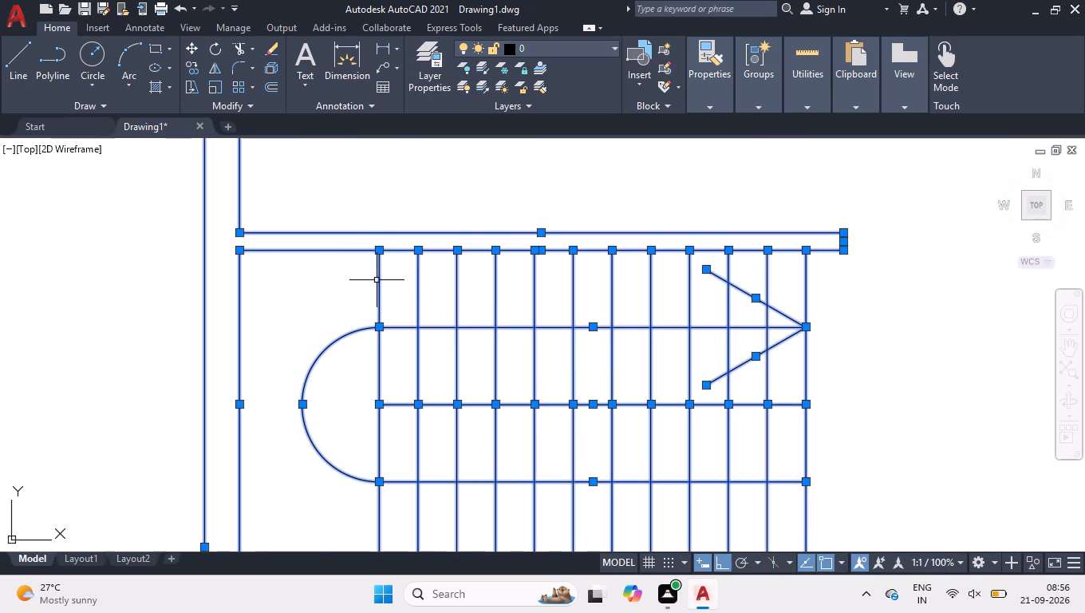
pyautogui.scroll(-1, 363, 272)
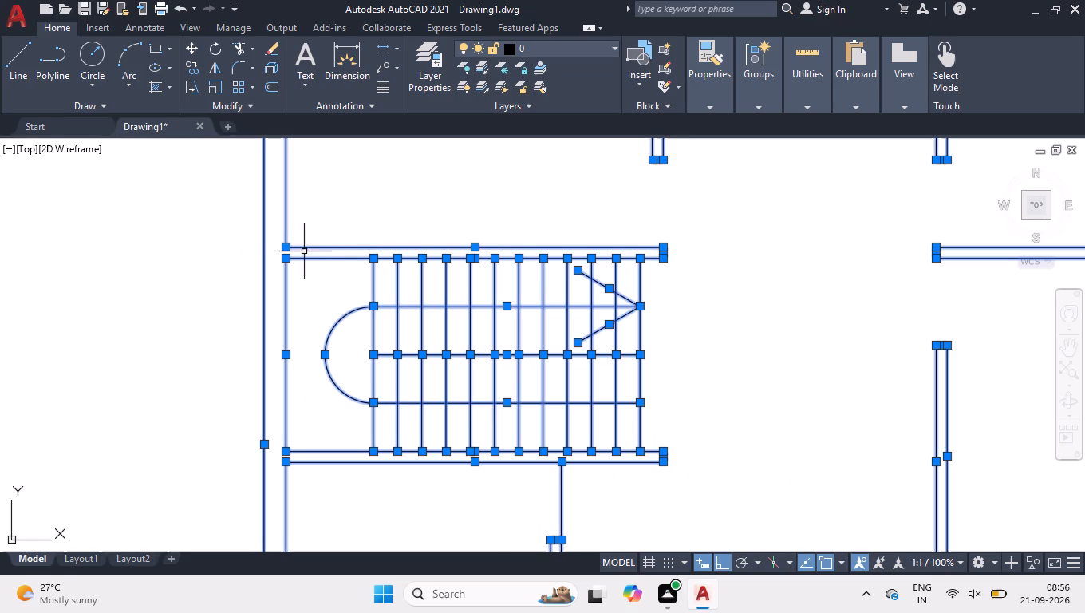
pyautogui.keyDown('shift'); pyautogui.click(297, 252); pyautogui.keyUp('shift')
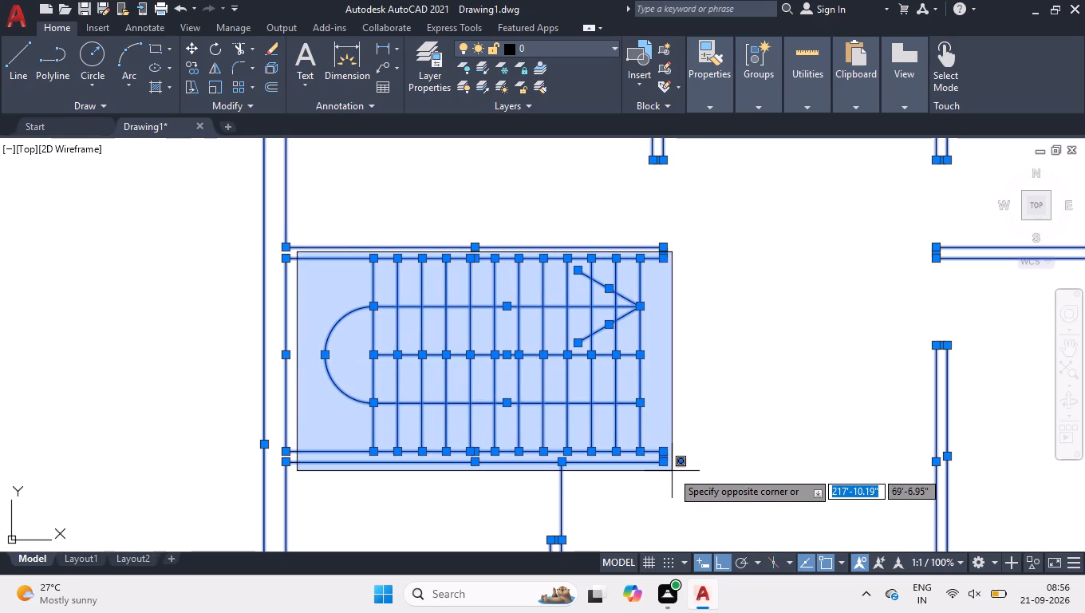
pyautogui.keyDown('shift'); pyautogui.click(673, 470); pyautogui.keyUp('shift')
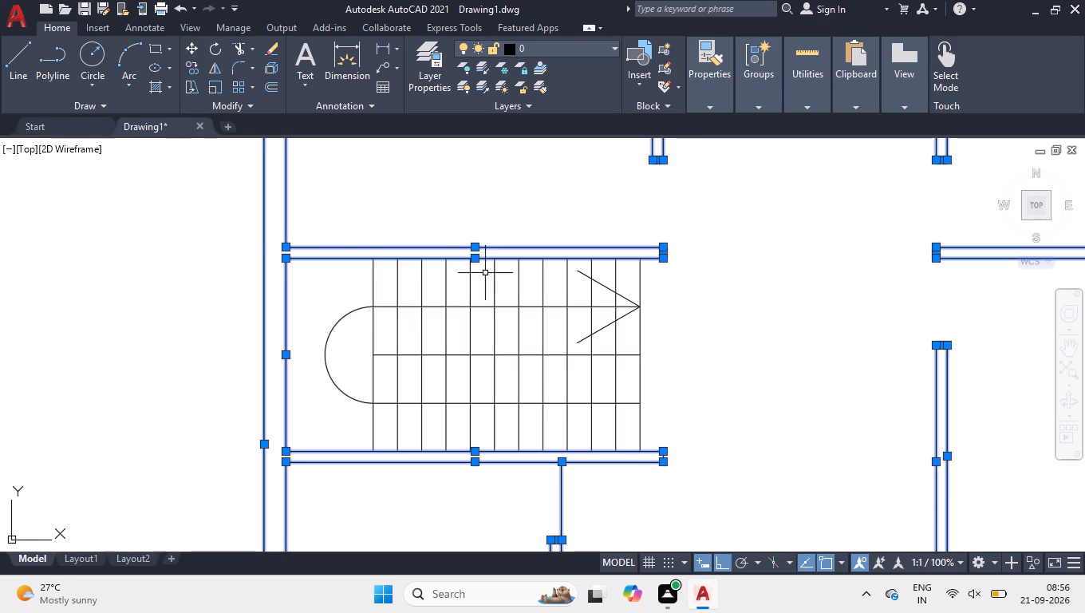
pyautogui.scroll(-3, 310, 268)
pyautogui.scroll(-1, 531, 378)
pyautogui.scroll(1, 314, 275)
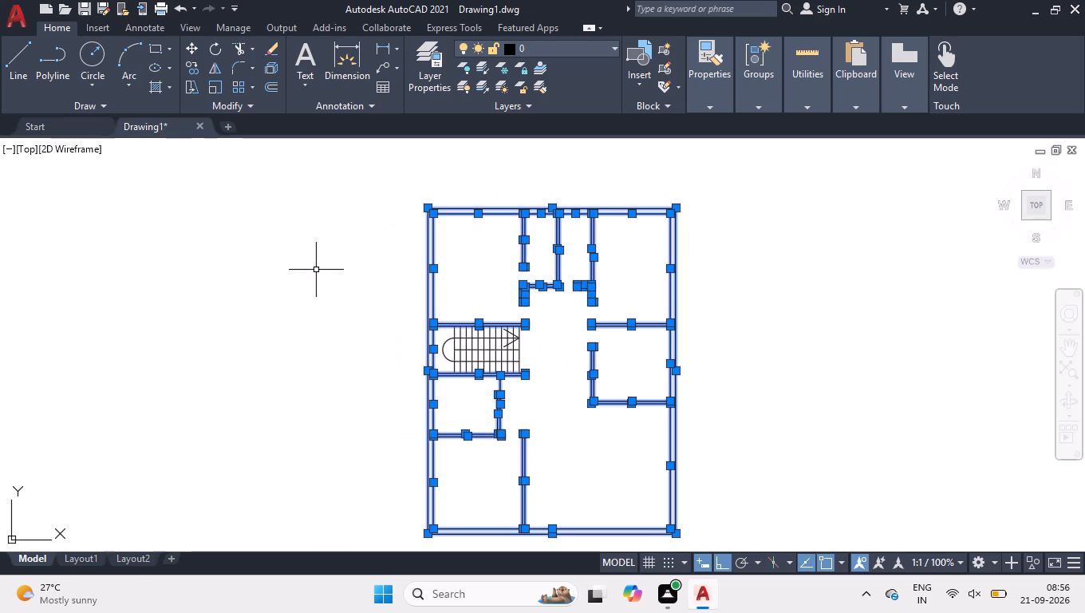
pyautogui.hotkey('ctrl', '1')
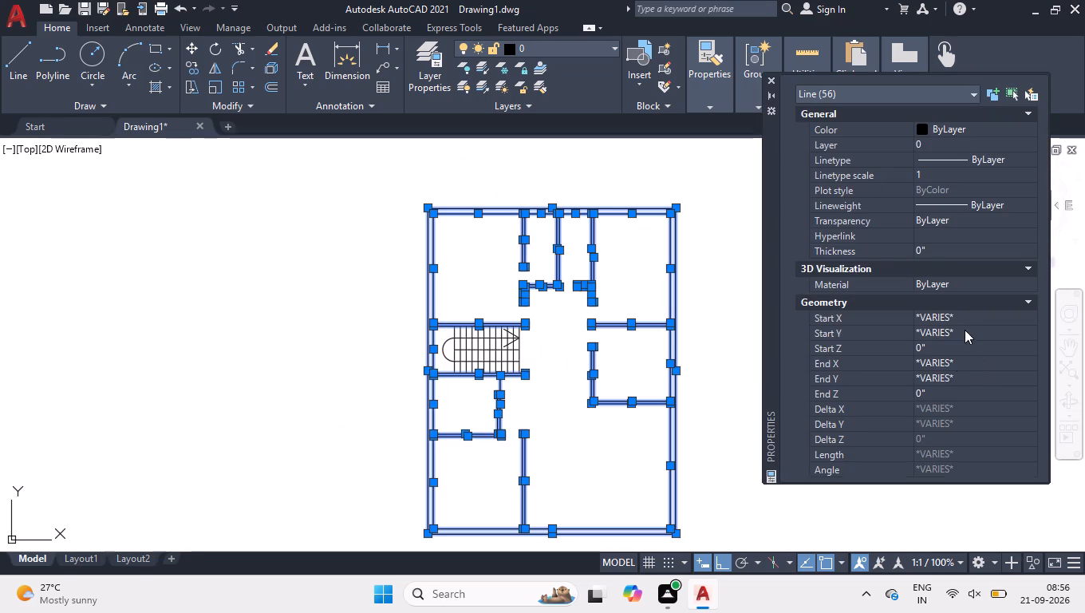
pyautogui.doubleClick(966, 133)
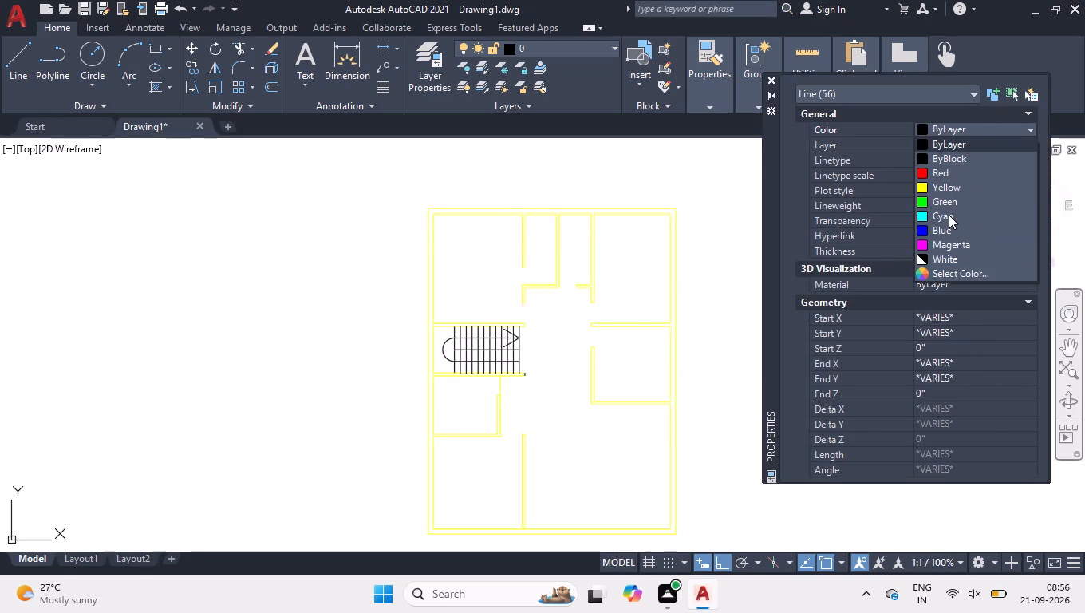
pyautogui.click(924, 277)
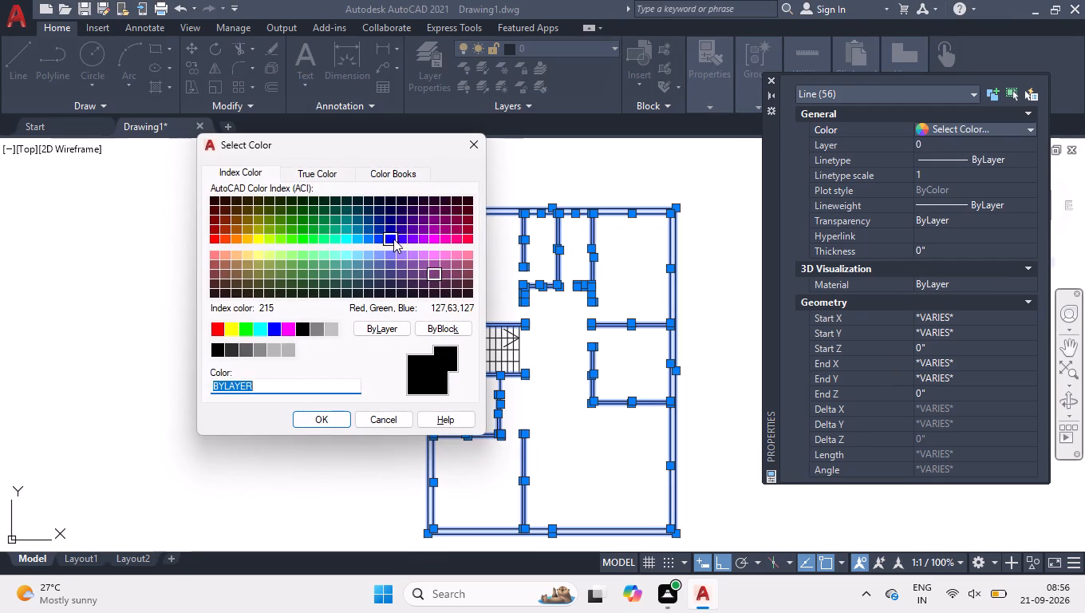
pyautogui.click(384, 231)
pyautogui.click(330, 417)
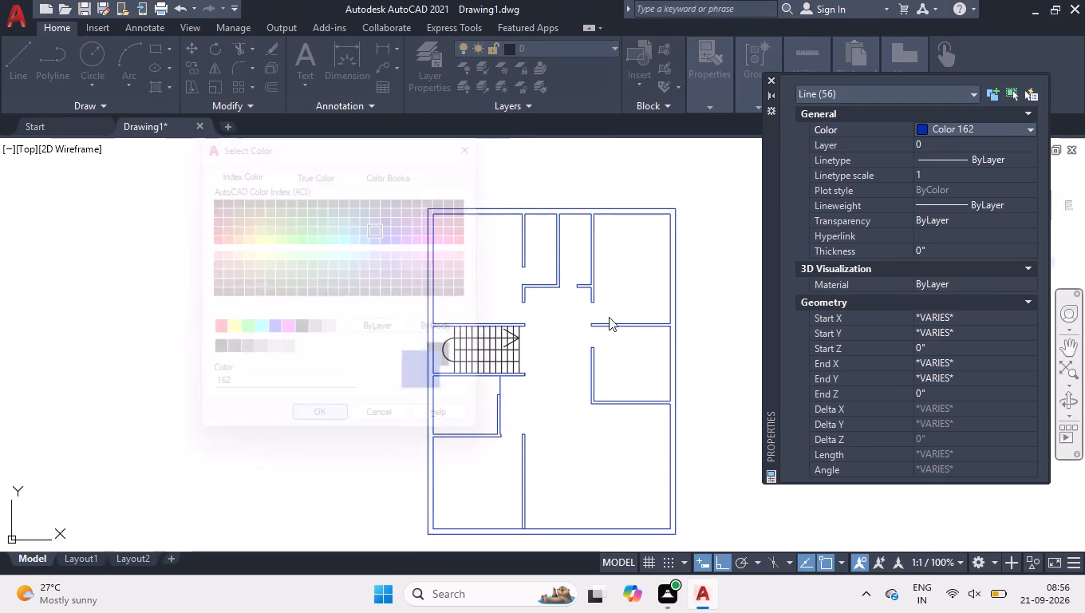
pyautogui.click(771, 82)
pyautogui.rightClick(718, 229)
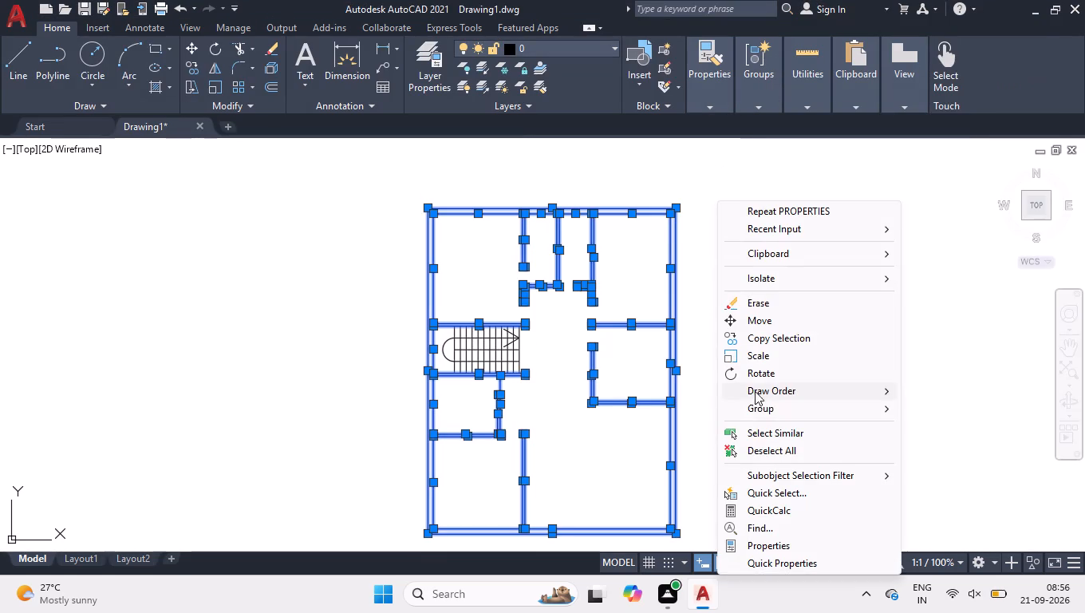
pyautogui.click(748, 451)
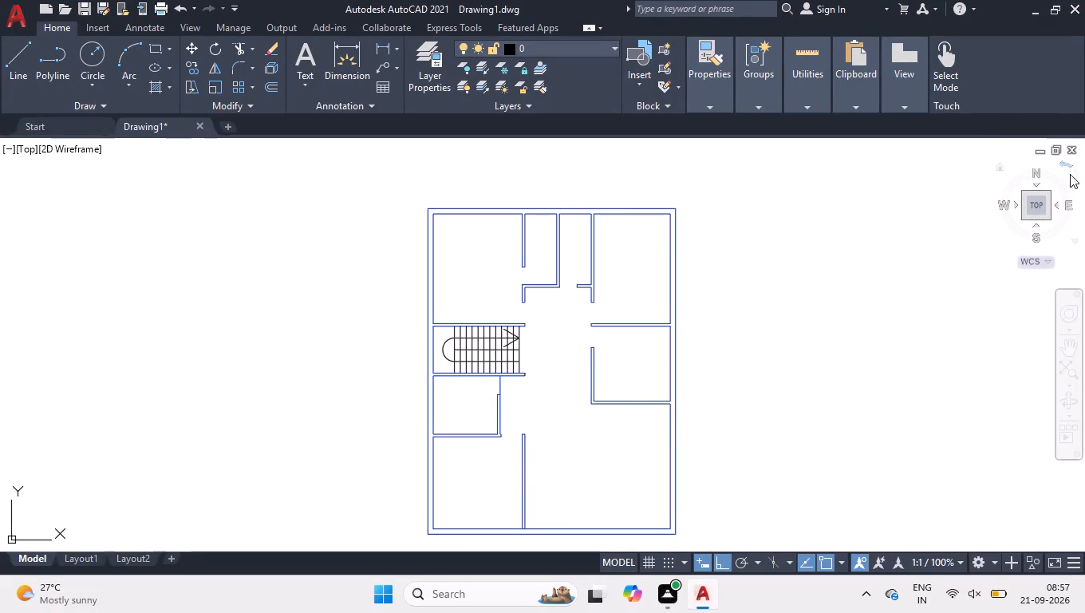
# Place five Door - Imperial blocks from the architectural samples in the empty space to the left of the plan.
pyautogui.click(1040, 204)
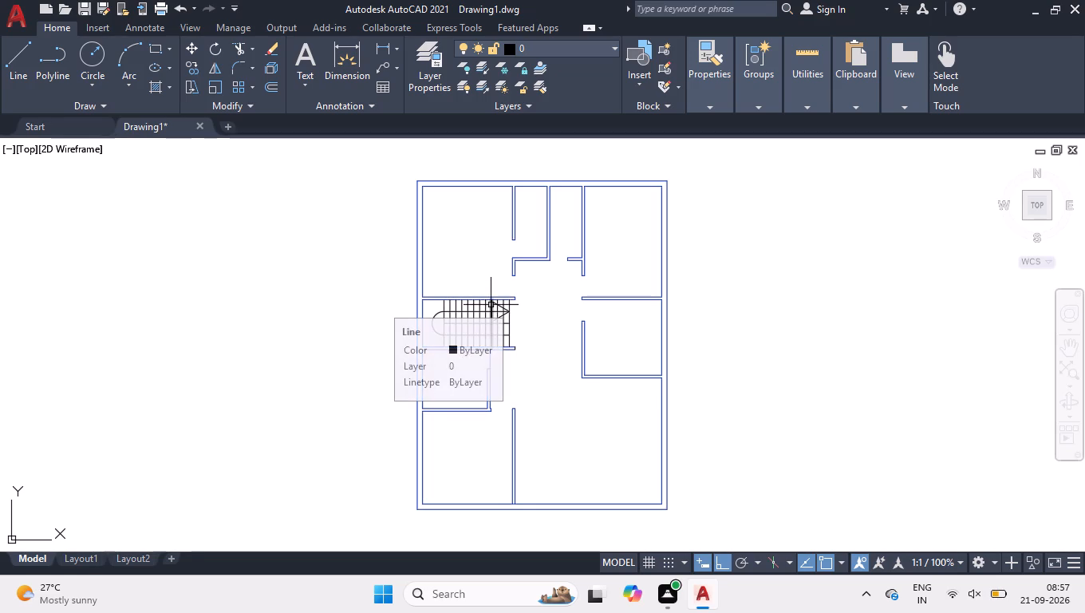
pyautogui.hotkey('ctrl', '3')
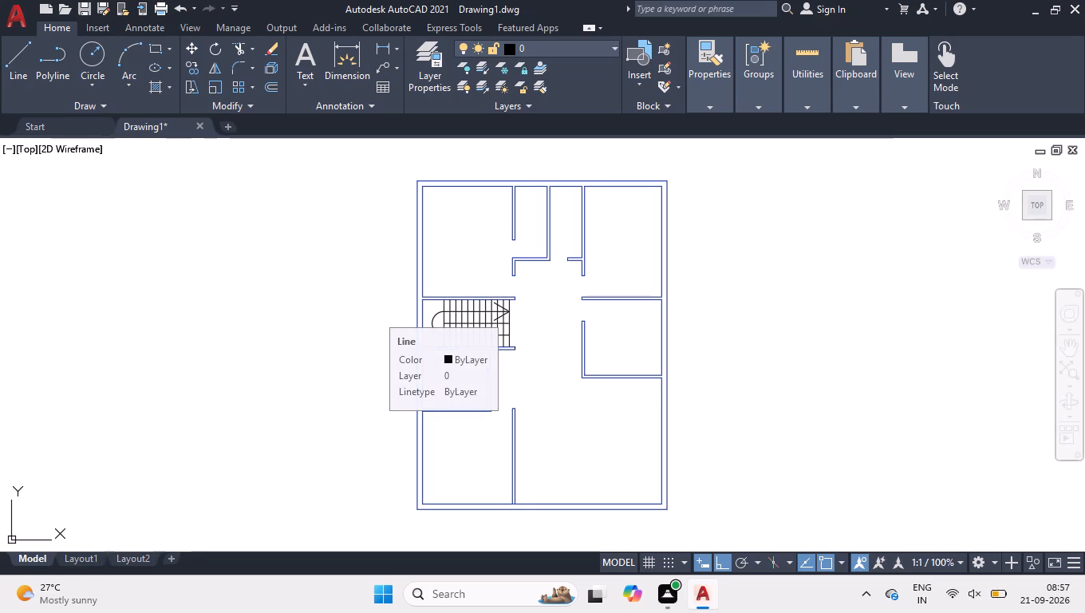
pyautogui.moveTo(804, 130); pyautogui.dragTo(817, 150)
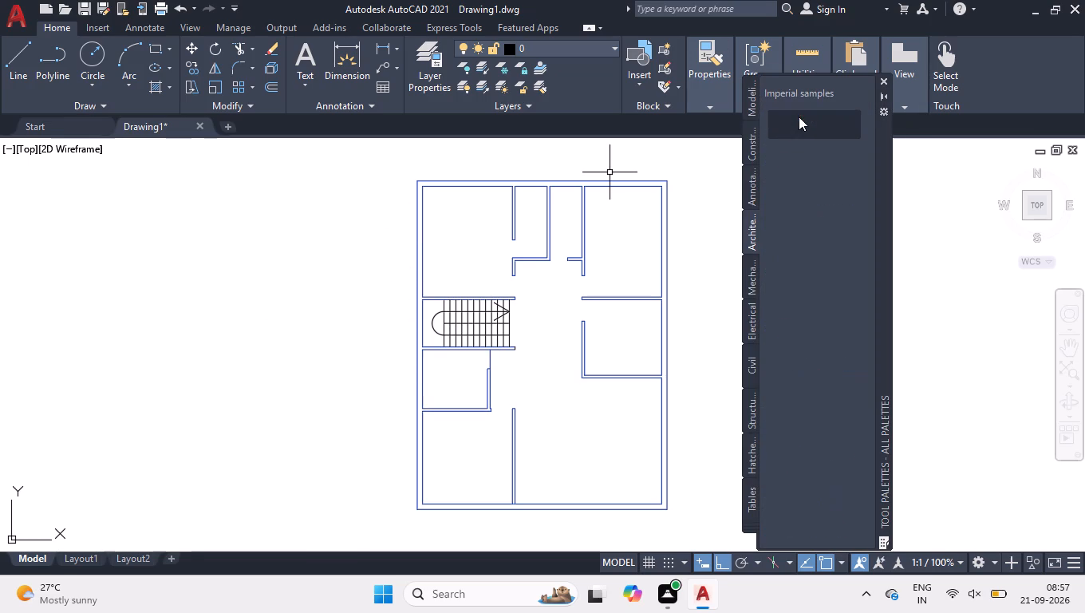
pyautogui.moveTo(799, 117); pyautogui.dragTo(144, 263)
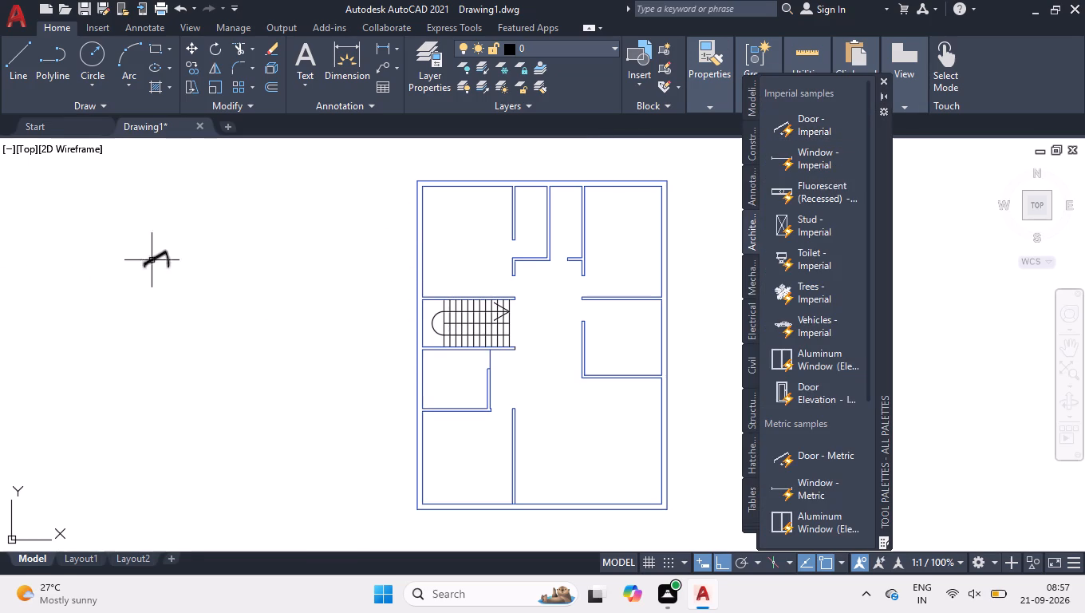
pyautogui.press('space')
pyautogui.press('space')
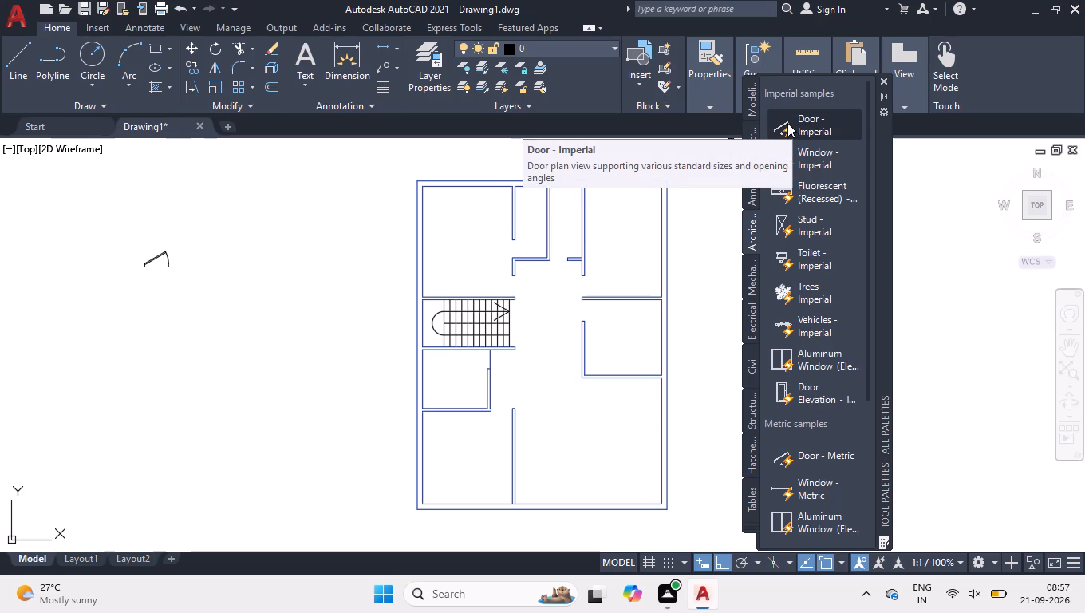
pyautogui.moveTo(815, 123); pyautogui.dragTo(275, 284)
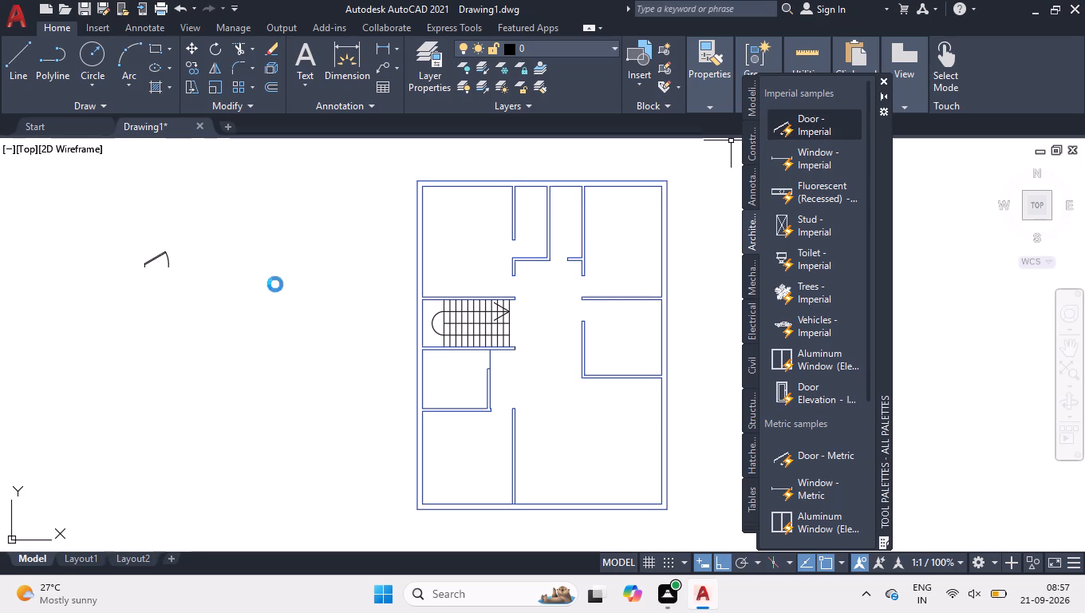
pyautogui.moveTo(275, 284); pyautogui.dragTo(195, 263)
pyautogui.moveTo(782, 118); pyautogui.dragTo(716, 169)
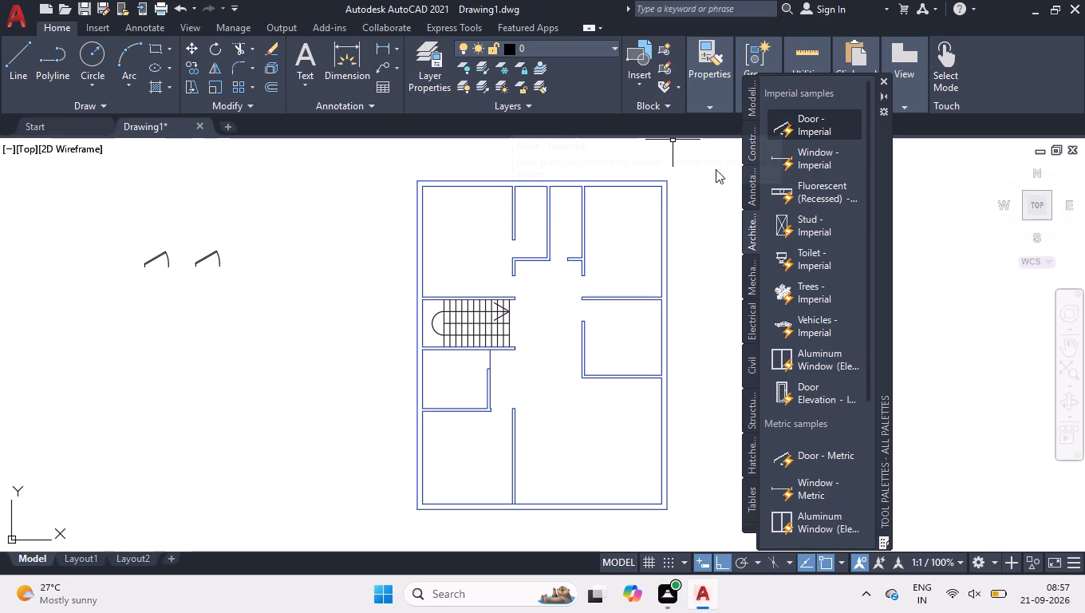
pyautogui.moveTo(716, 169); pyautogui.dragTo(235, 254)
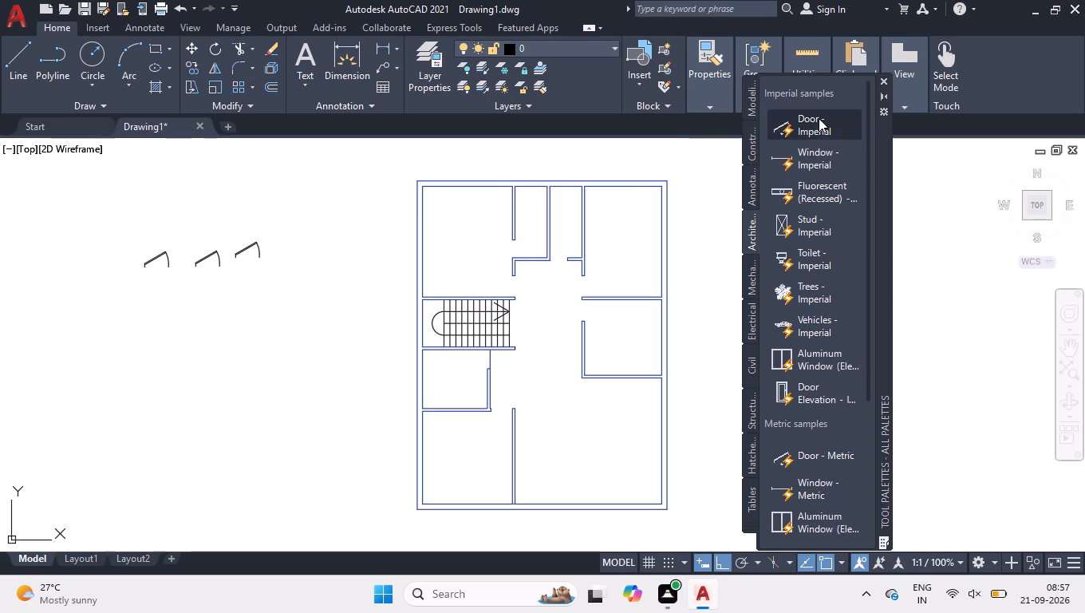
pyautogui.moveTo(819, 118); pyautogui.dragTo(91, 268)
pyautogui.moveTo(814, 116); pyautogui.dragTo(112, 299)
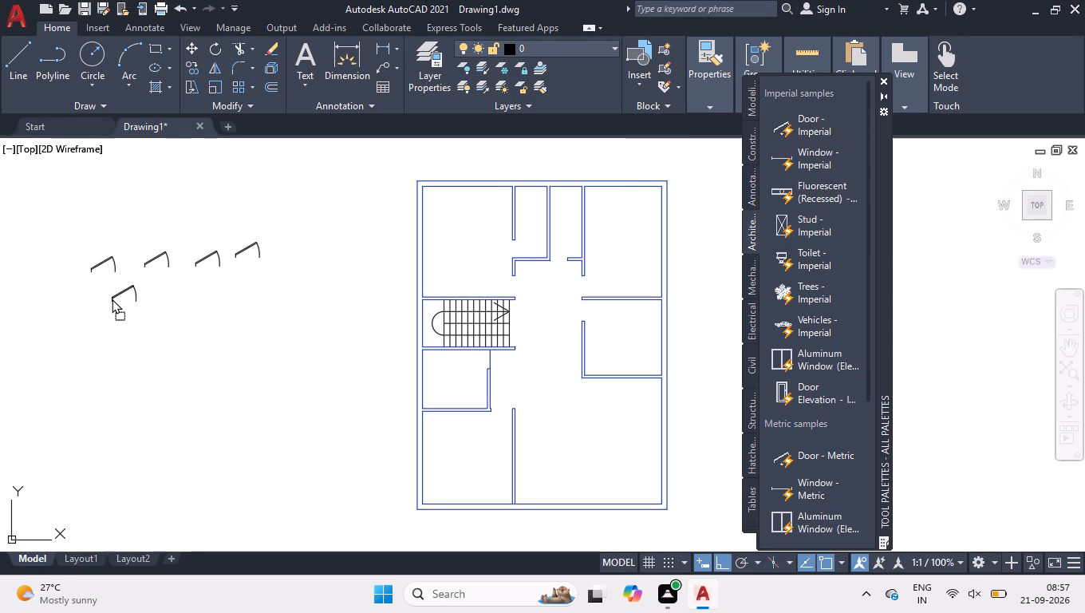
# Place three more Door - Imperial blocks beside the existing ones in the empty space left of the plan.
pyautogui.moveTo(112, 299); pyautogui.dragTo(114, 297)
pyautogui.moveTo(786, 132); pyautogui.dragTo(249, 288)
pyautogui.moveTo(249, 288); pyautogui.dragTo(160, 293)
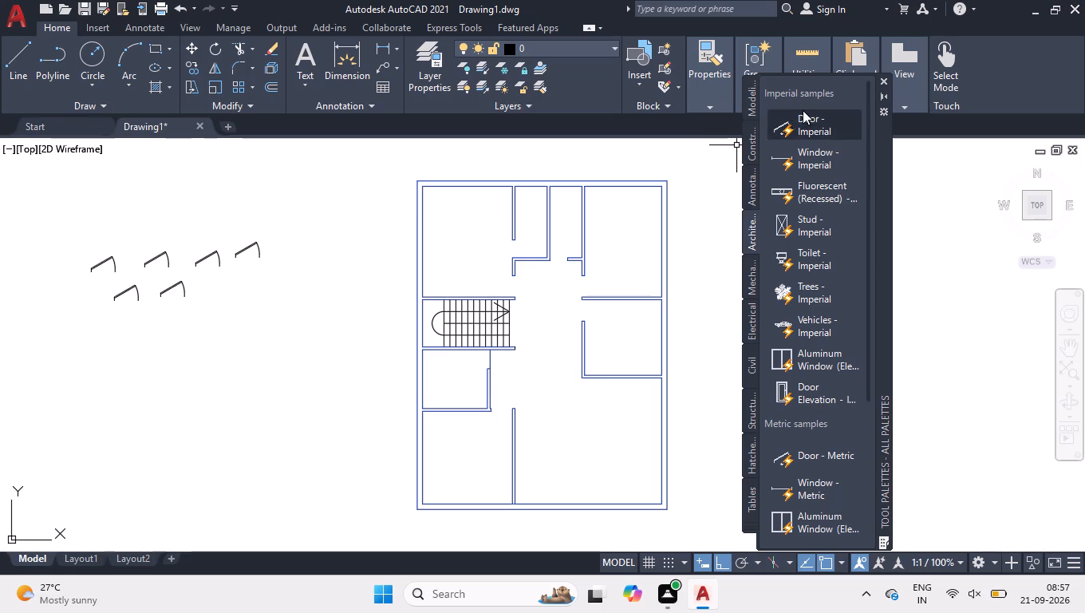
pyautogui.moveTo(803, 113); pyautogui.dragTo(434, 212)
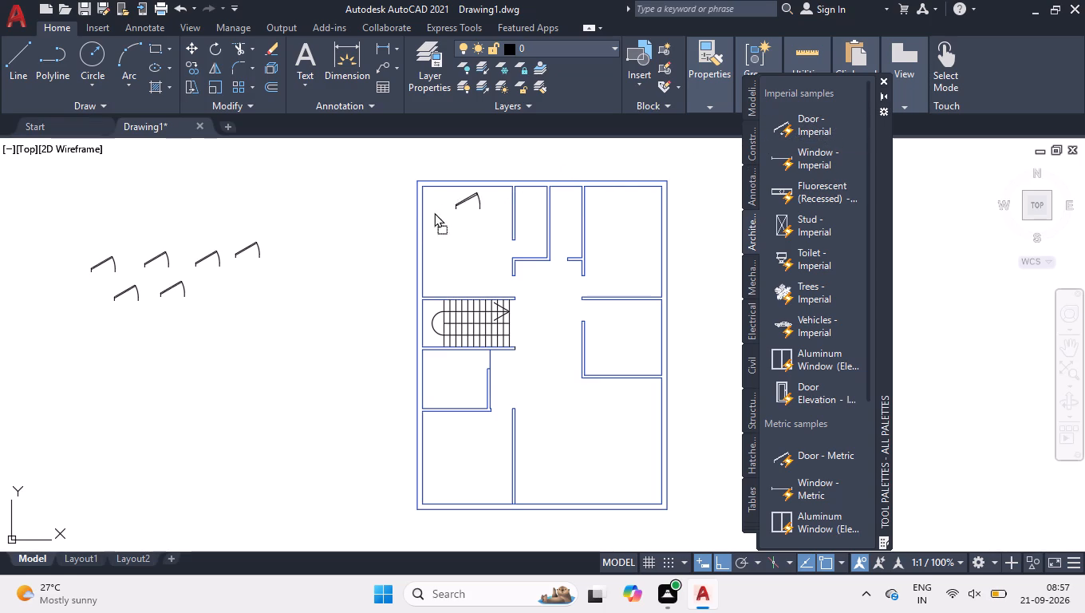
pyautogui.moveTo(434, 212); pyautogui.dragTo(212, 292)
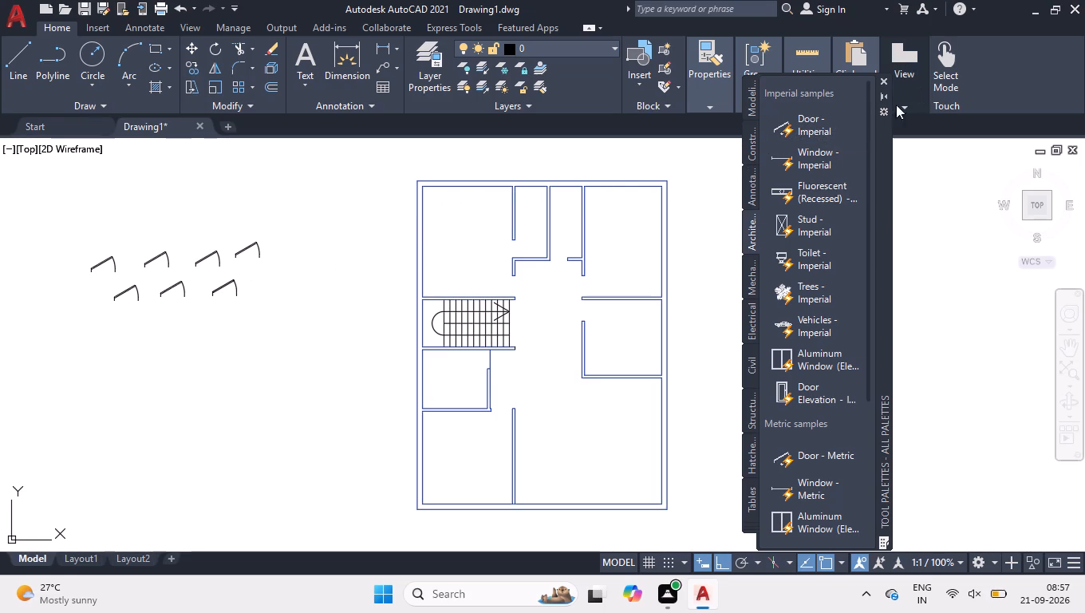
pyautogui.moveTo(826, 122); pyautogui.dragTo(382, 223)
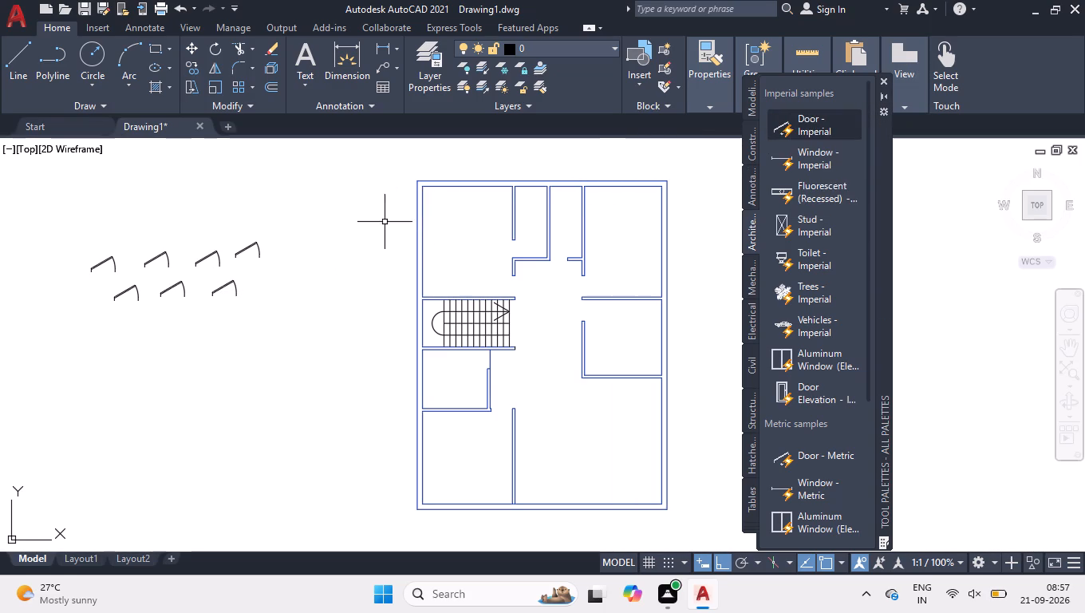
pyautogui.moveTo(382, 223); pyautogui.dragTo(381, 223)
pyautogui.moveTo(816, 128); pyautogui.dragTo(305, 298)
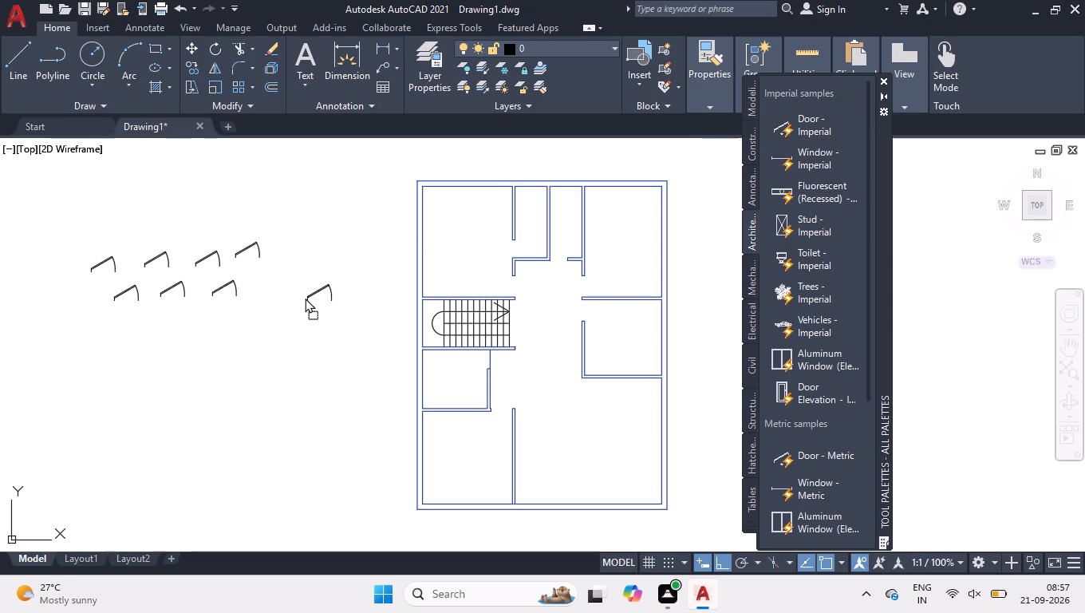
pyautogui.moveTo(305, 298); pyautogui.dragTo(260, 286)
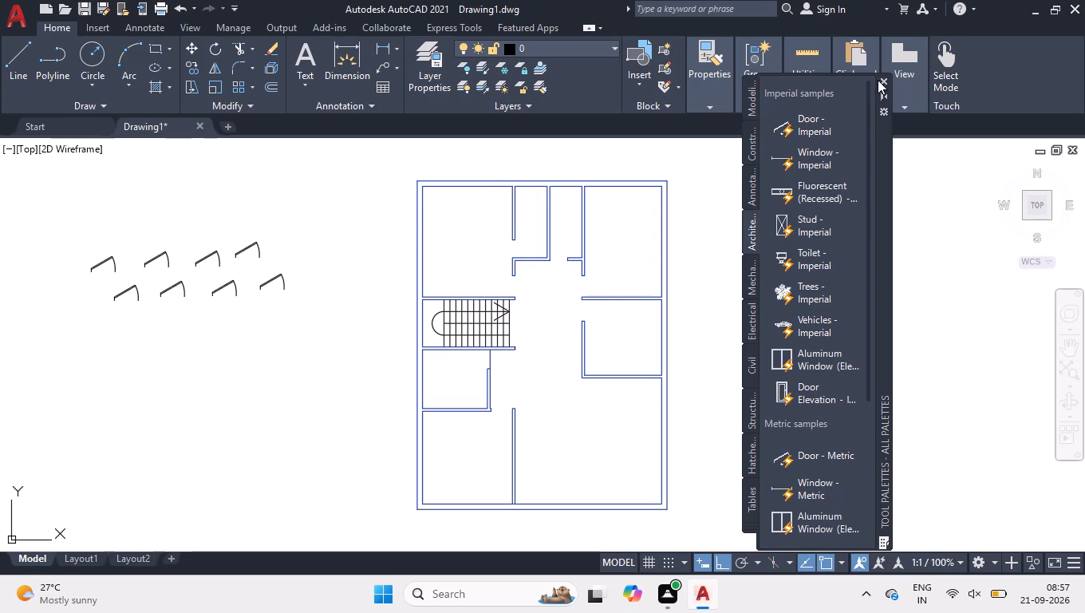
pyautogui.click(885, 81)
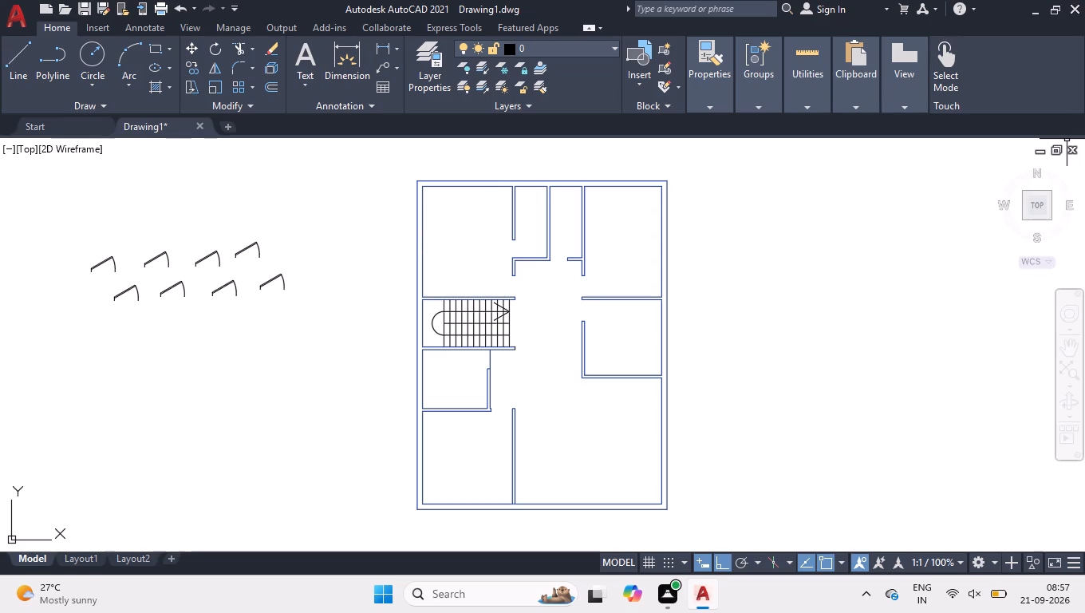
# Set the opening angle of all eight door blocks to Open 90º and deselect them.
pyautogui.click(373, 200)
pyautogui.click(17, 330)
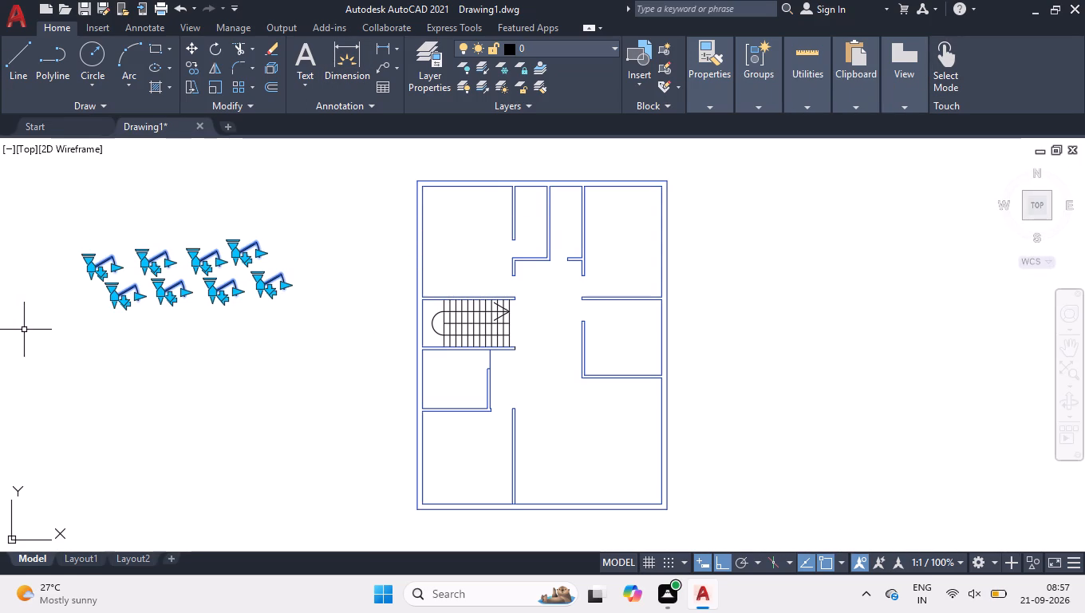
pyautogui.hotkey('ctrl', '1')
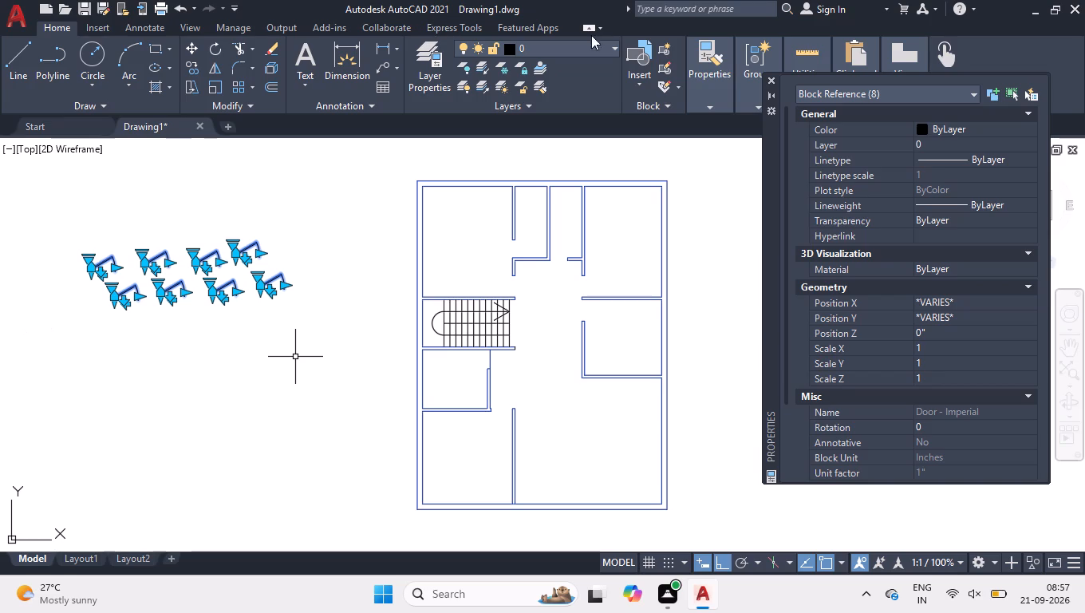
pyautogui.scroll(-9, 928, 168)
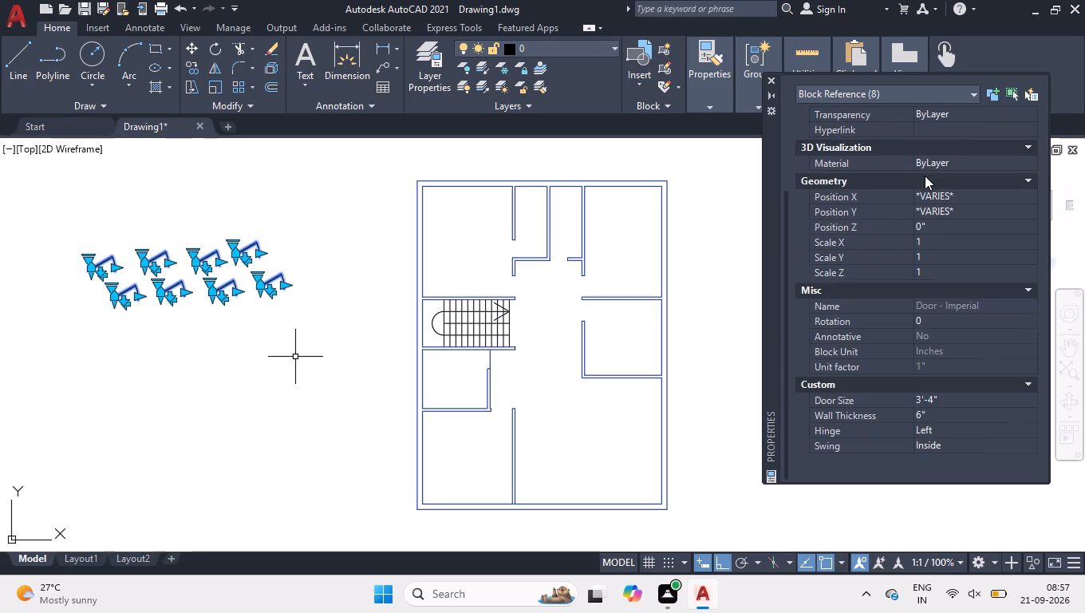
pyautogui.scroll(-6, 925, 176)
pyautogui.doubleClick(929, 463)
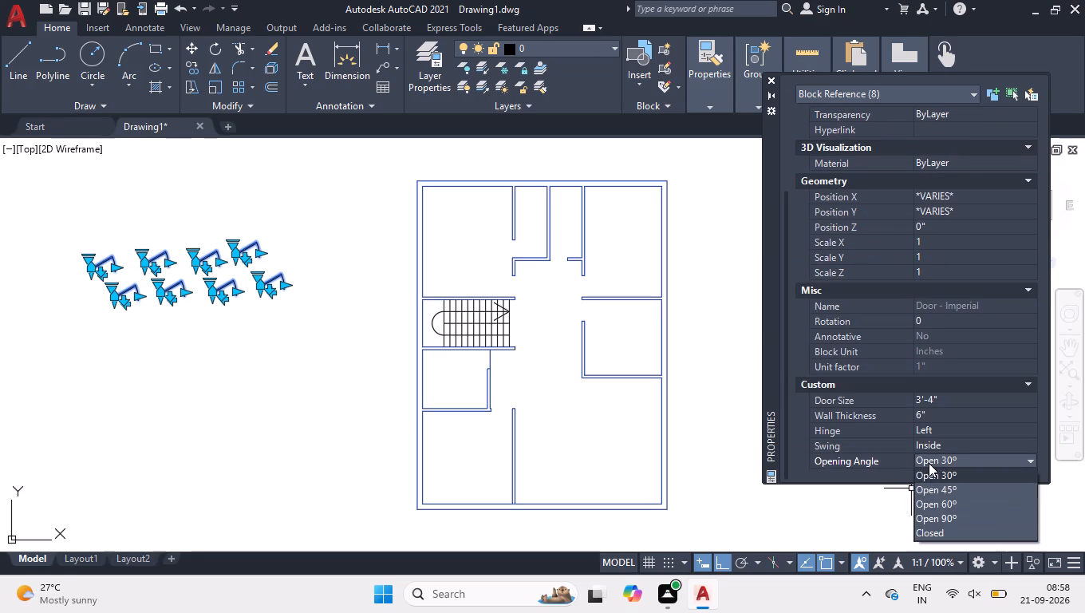
pyautogui.click(931, 519)
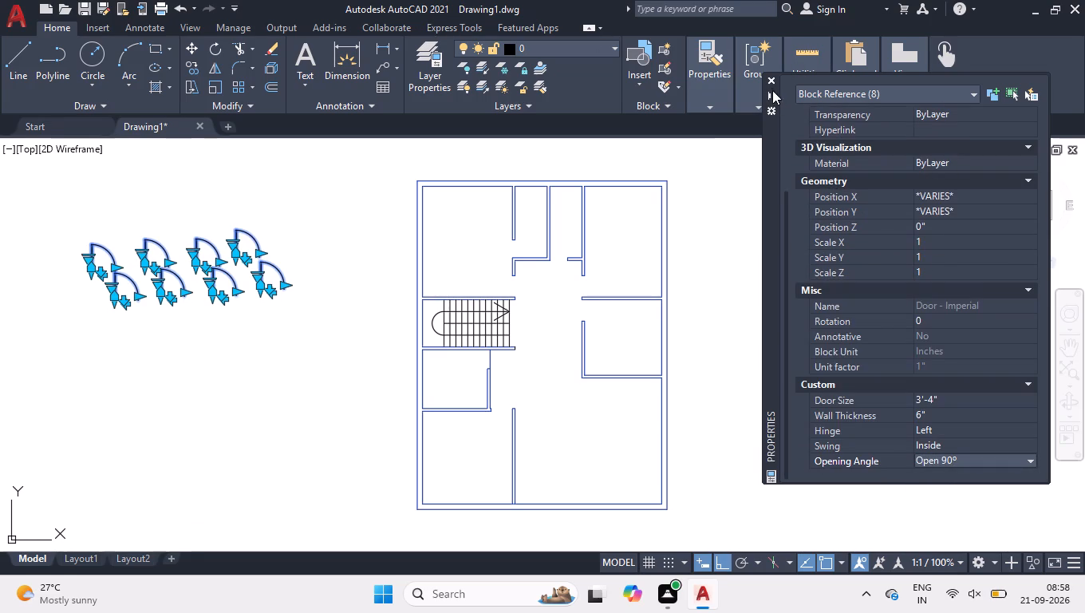
pyautogui.click(770, 81)
pyautogui.rightClick(767, 231)
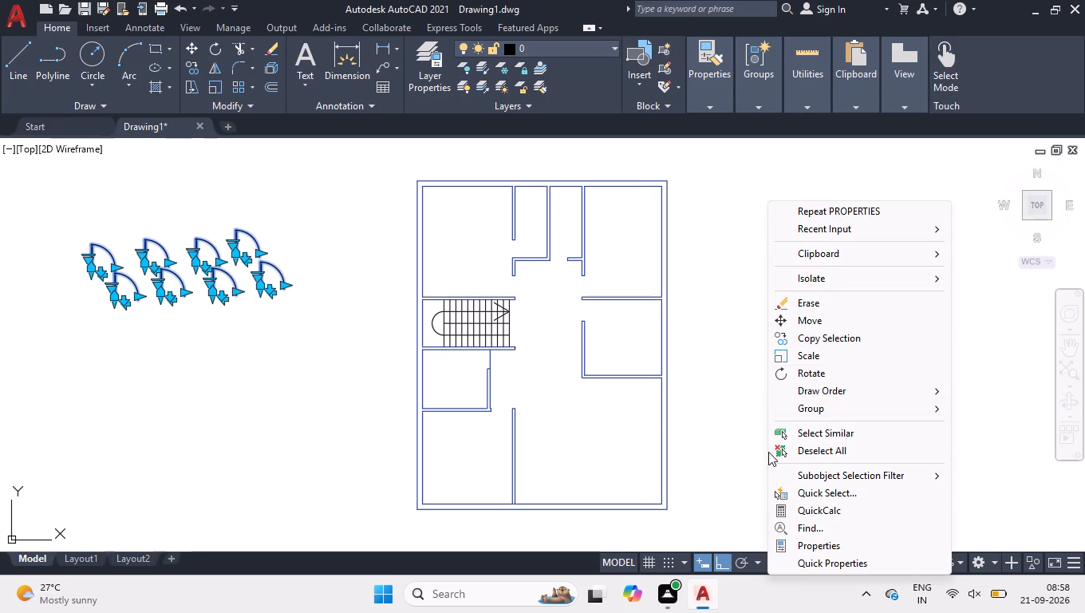
pyautogui.click(779, 449)
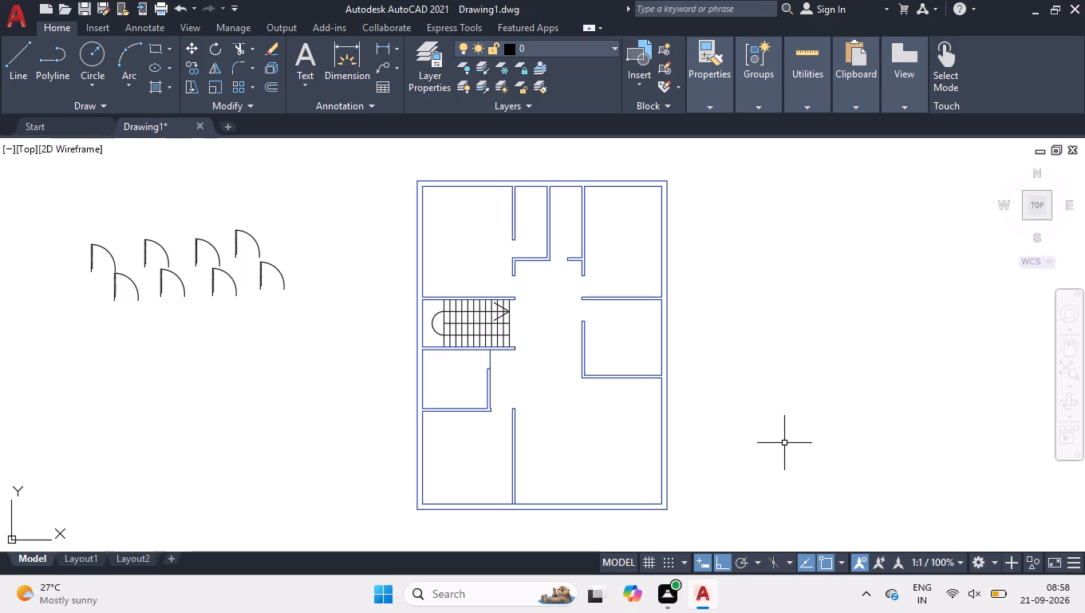
# Draw a short vertical line across the bottom outer wall, a little right of the lower partition.
pyautogui.press('l')
pyautogui.press('Return')
pyautogui.scroll(2, 550, 522)
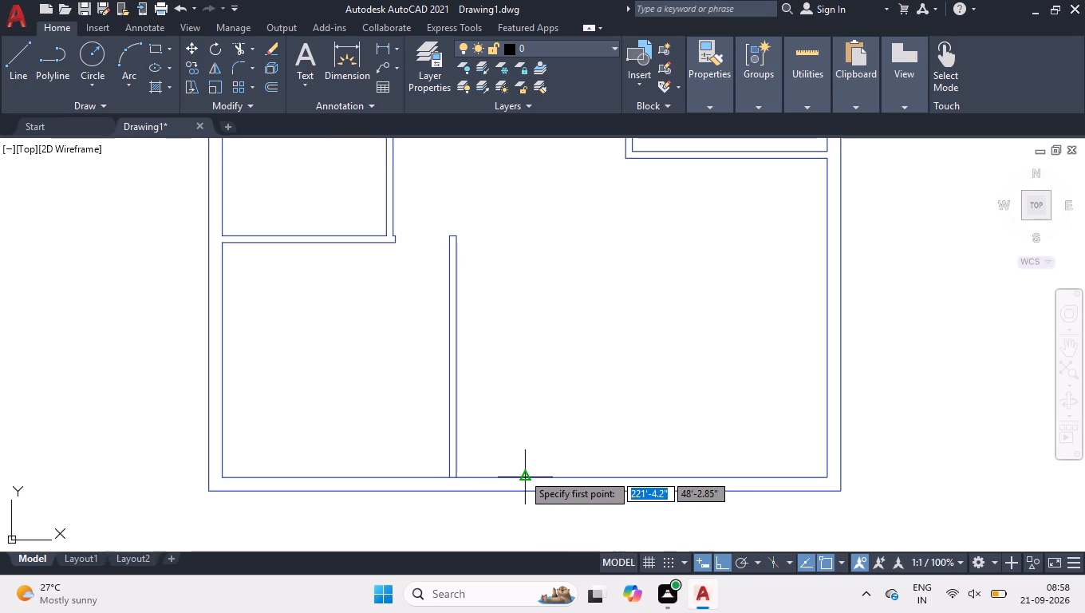
pyautogui.click(524, 473)
pyautogui.click(526, 486)
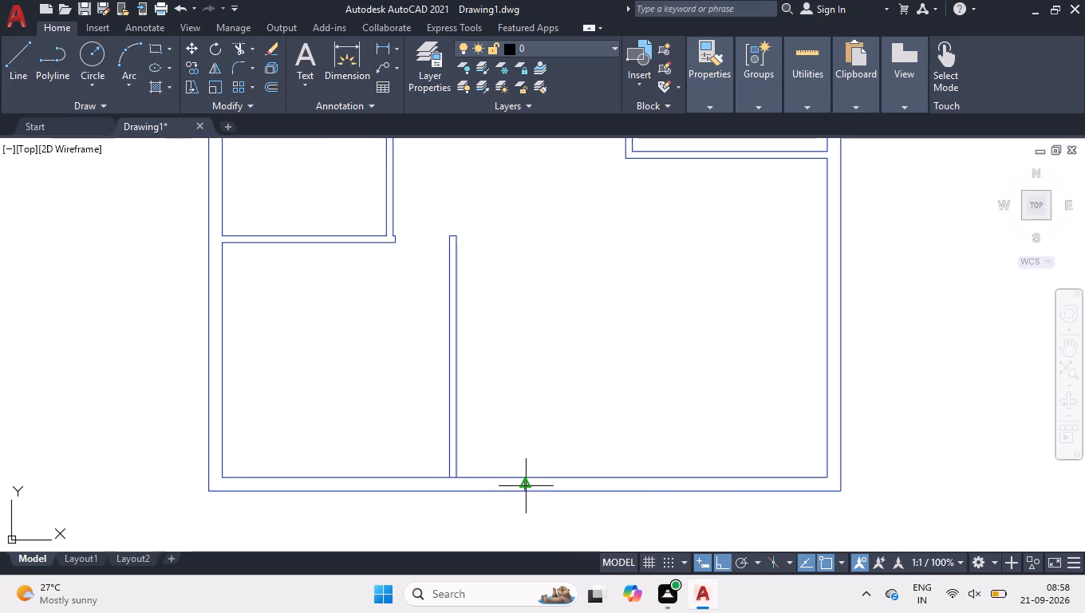
pyautogui.press('space')
# Offset the short line across the bottom outer wall 5' to the right to mark the entrance opening.
pyautogui.scroll(2, 532, 488)
pyautogui.write('off')
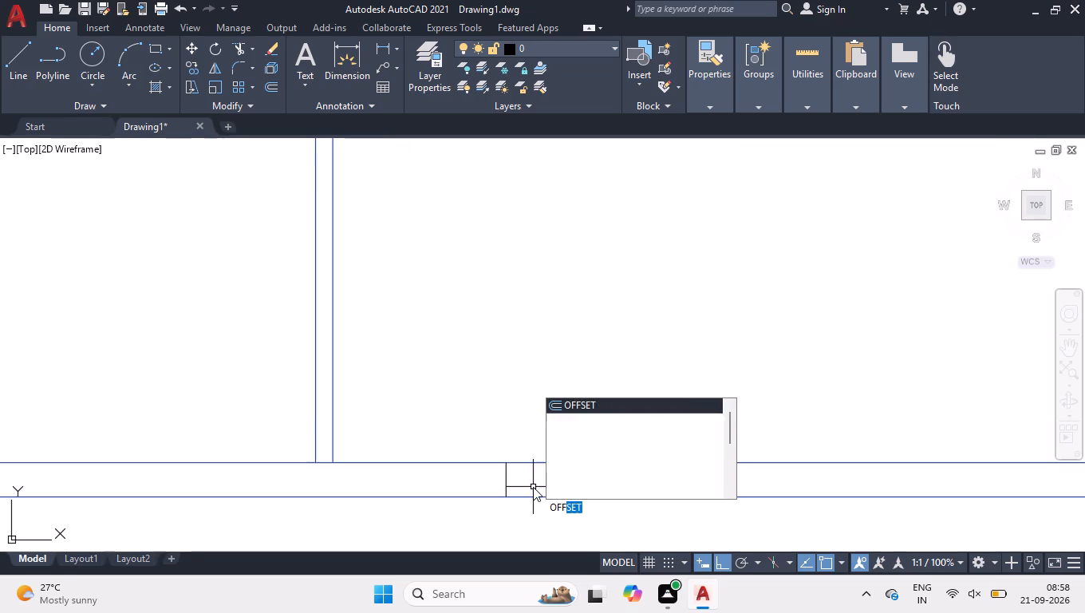
pyautogui.press('Return')
pyautogui.write('55')
pyautogui.press('BackSpace')
pyautogui.press("'")
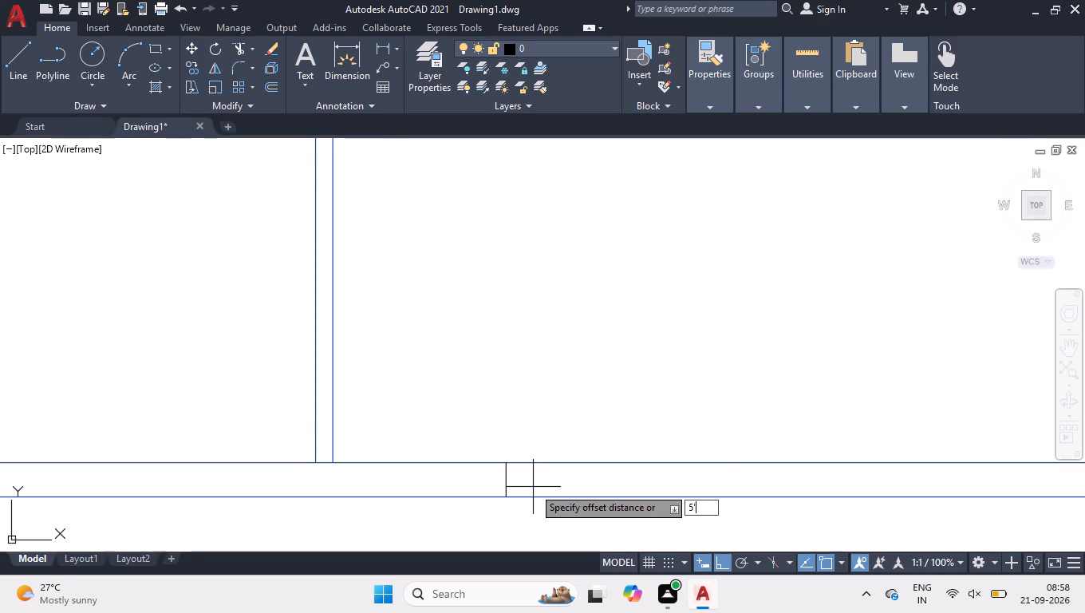
pyautogui.press('Return')
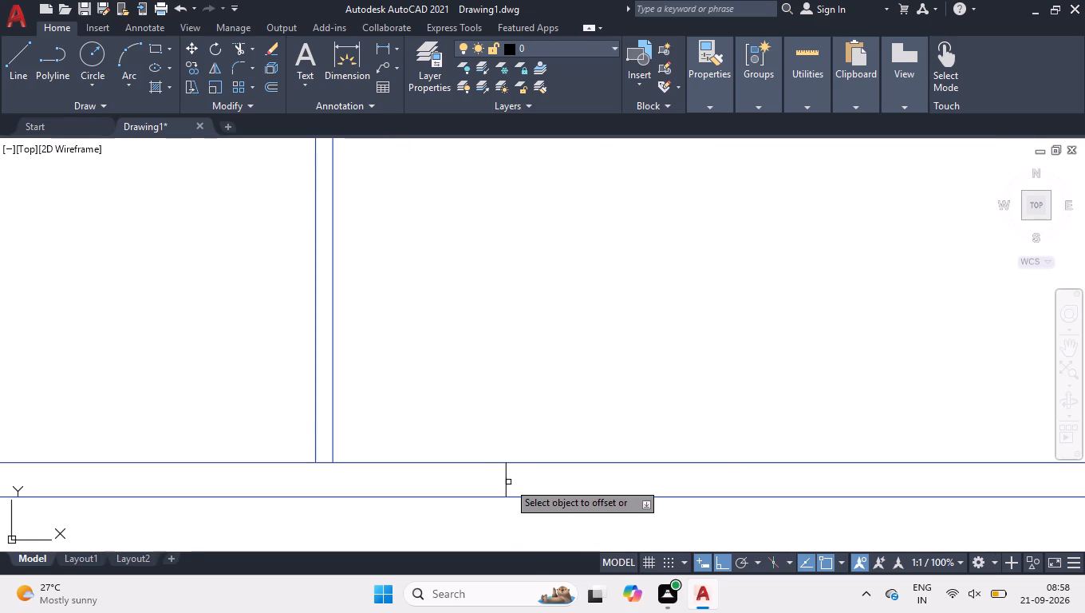
pyautogui.click(504, 479)
pyautogui.click(636, 482)
pyautogui.press('space')
pyautogui.scroll(-3, 636, 482)
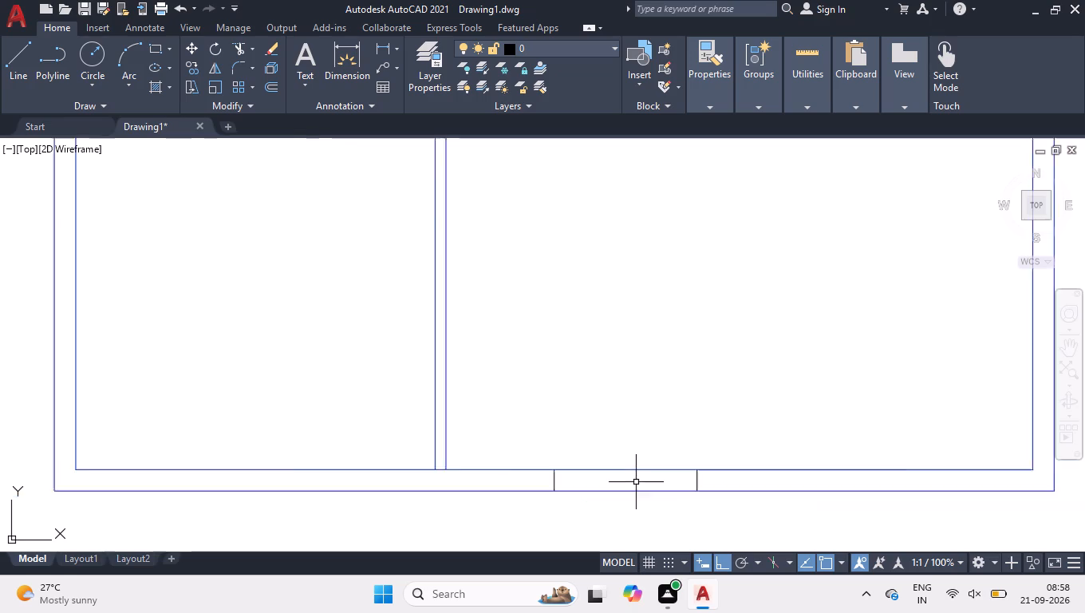
pyautogui.scroll(-1, 636, 483)
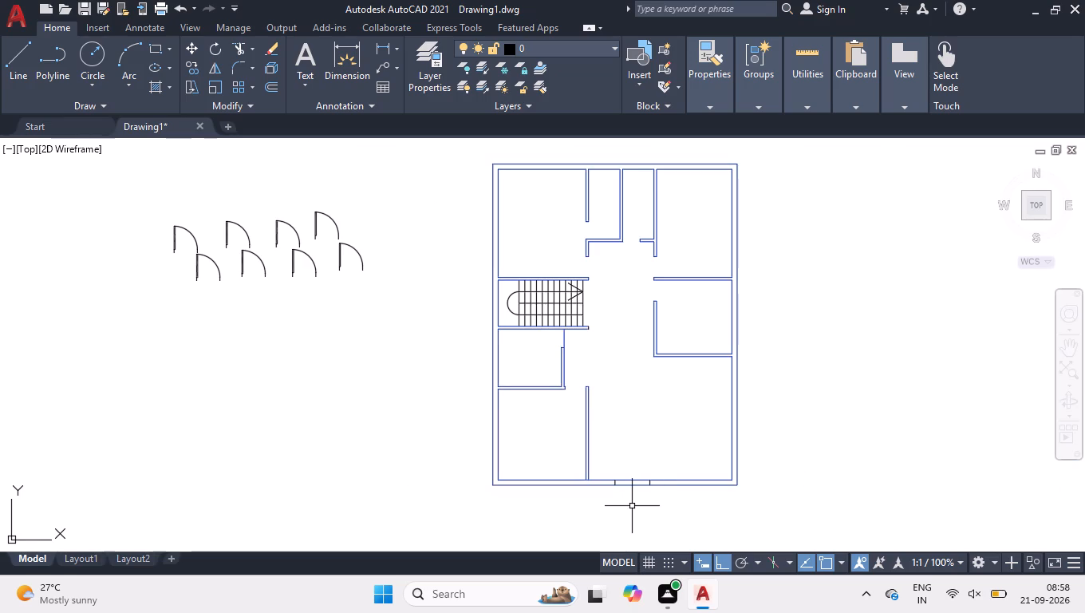
# Move the rightmost door block by its lower hinge-side end to the outer end of the entrance opening's left line.
pyautogui.click(361, 259)
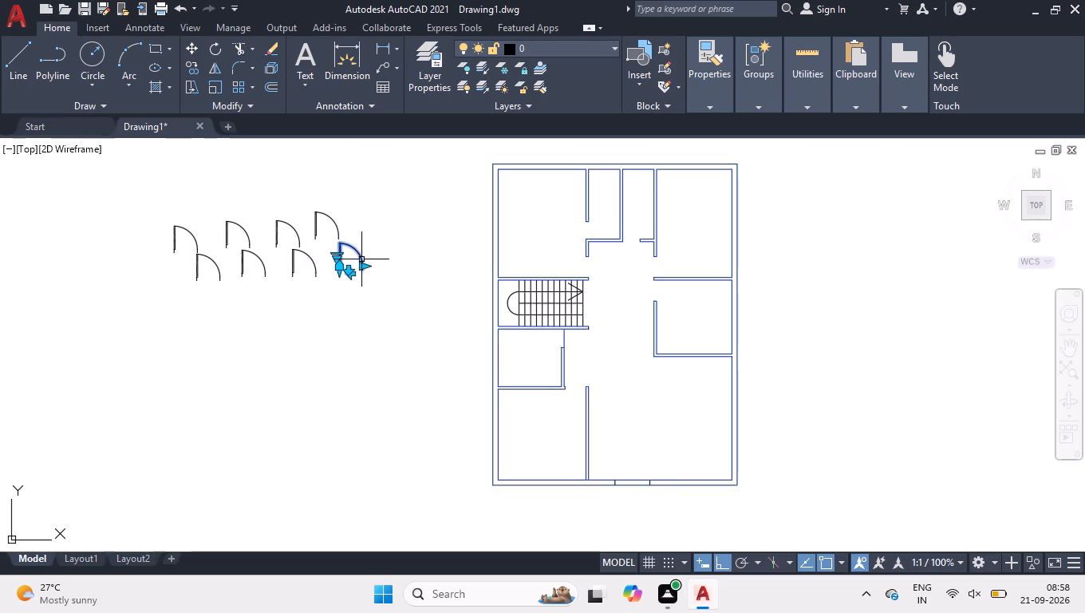
pyautogui.press('m')
pyautogui.press('Return')
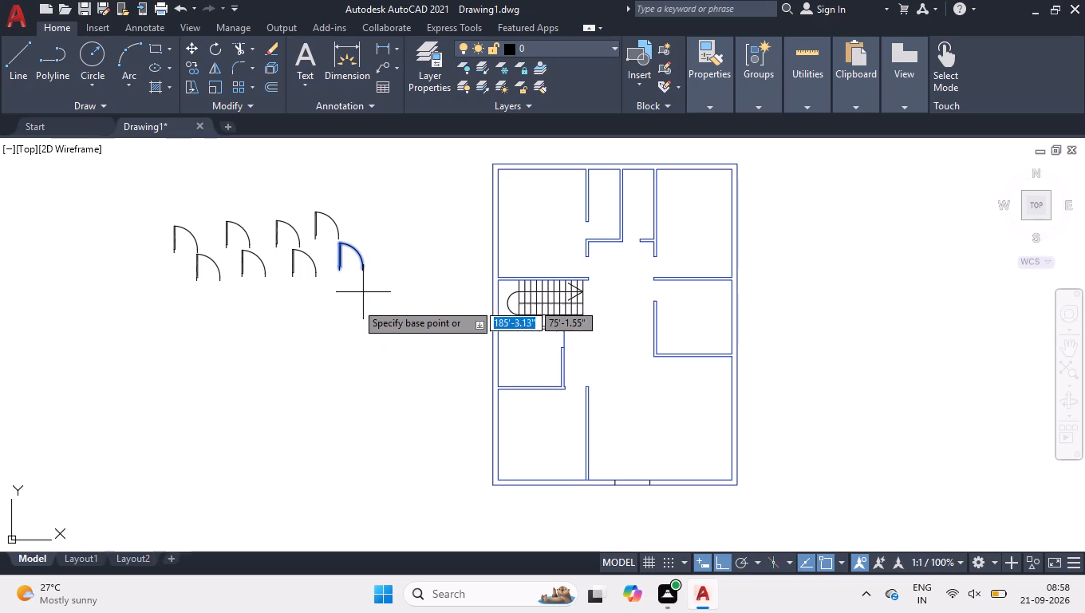
pyautogui.scroll(6, 337, 263)
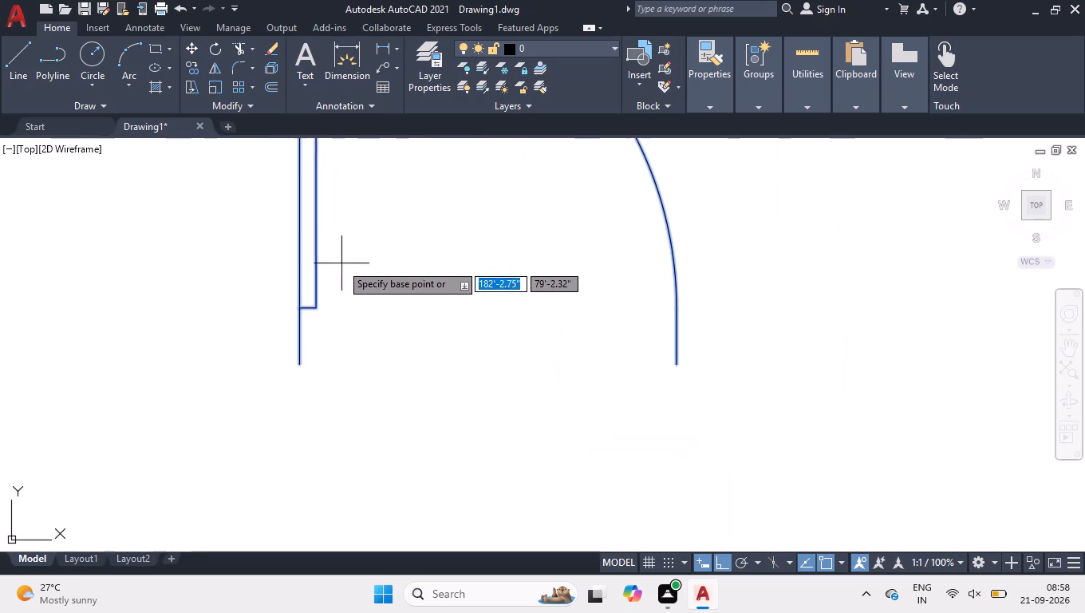
pyautogui.click(300, 362)
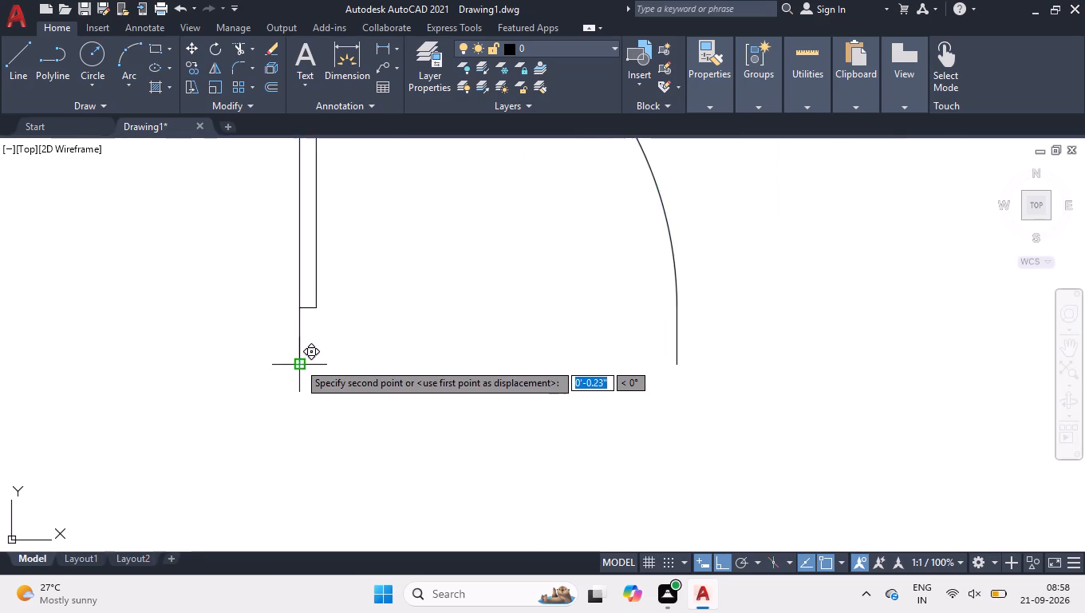
pyautogui.scroll(-5, 298, 363)
pyautogui.scroll(-1, 362, 310)
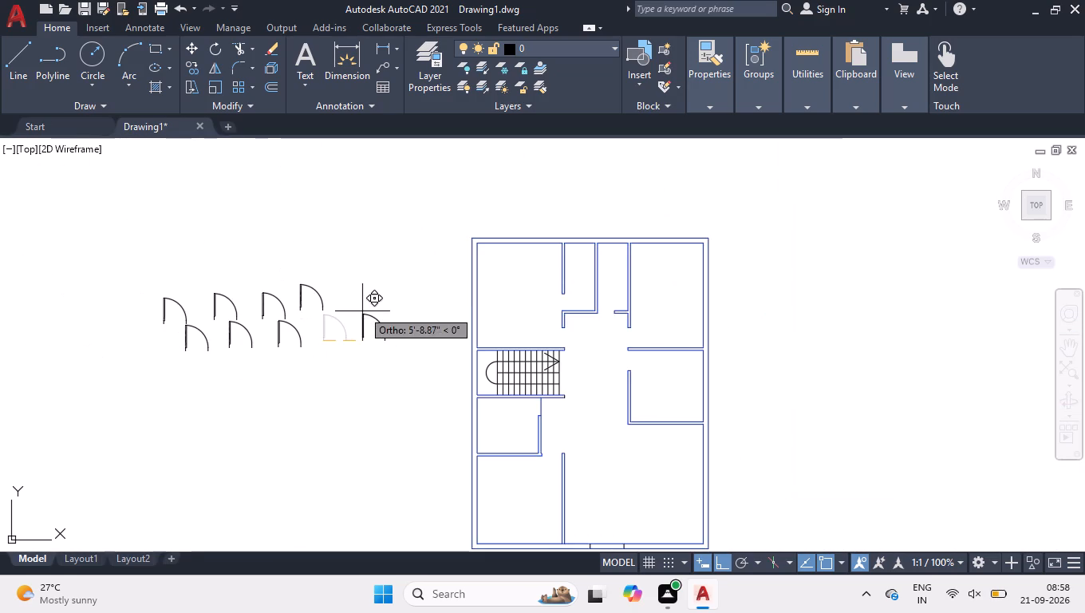
pyautogui.scroll(-2, 364, 311)
pyautogui.scroll(6, 453, 408)
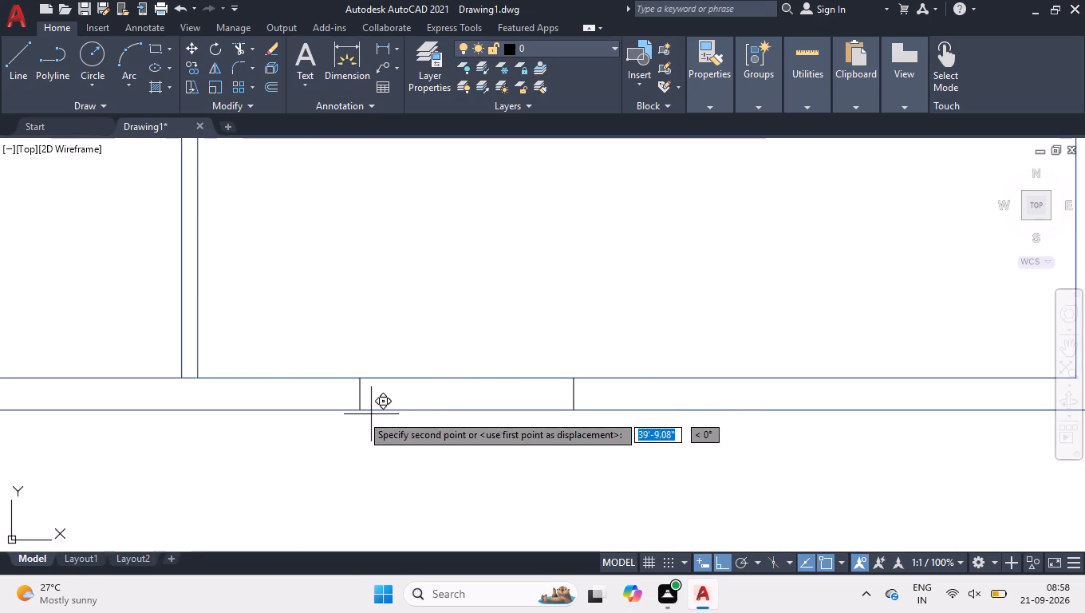
pyautogui.click(359, 410)
pyautogui.scroll(-4, 385, 437)
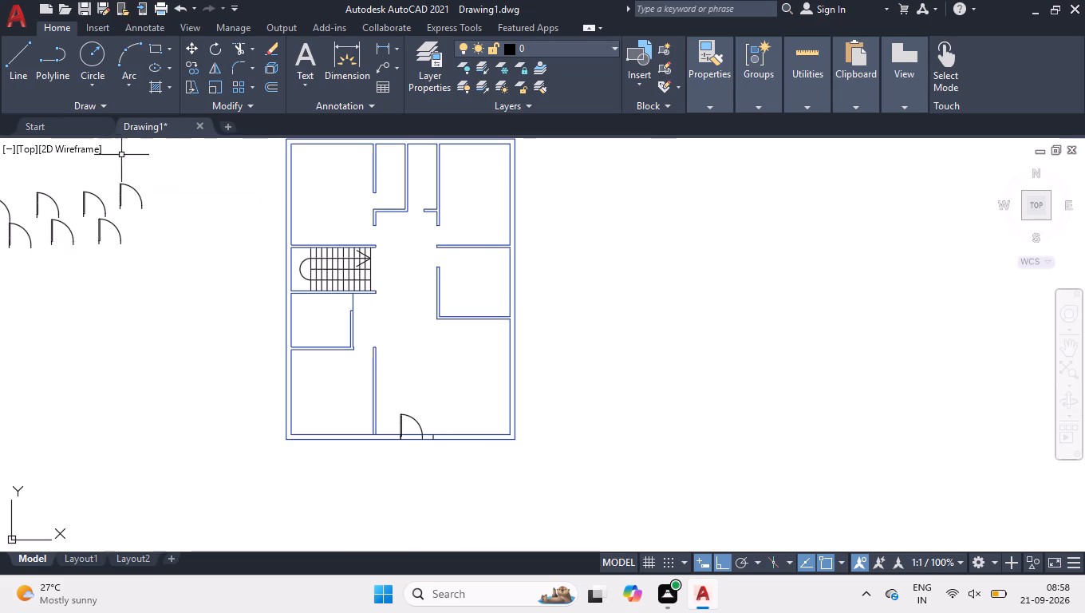
# Flip the rightmost door block of the upper row horizontally so that its hinge is on the right side.
pyautogui.click(143, 172)
pyautogui.click(130, 190)
pyautogui.scroll(2, 120, 212)
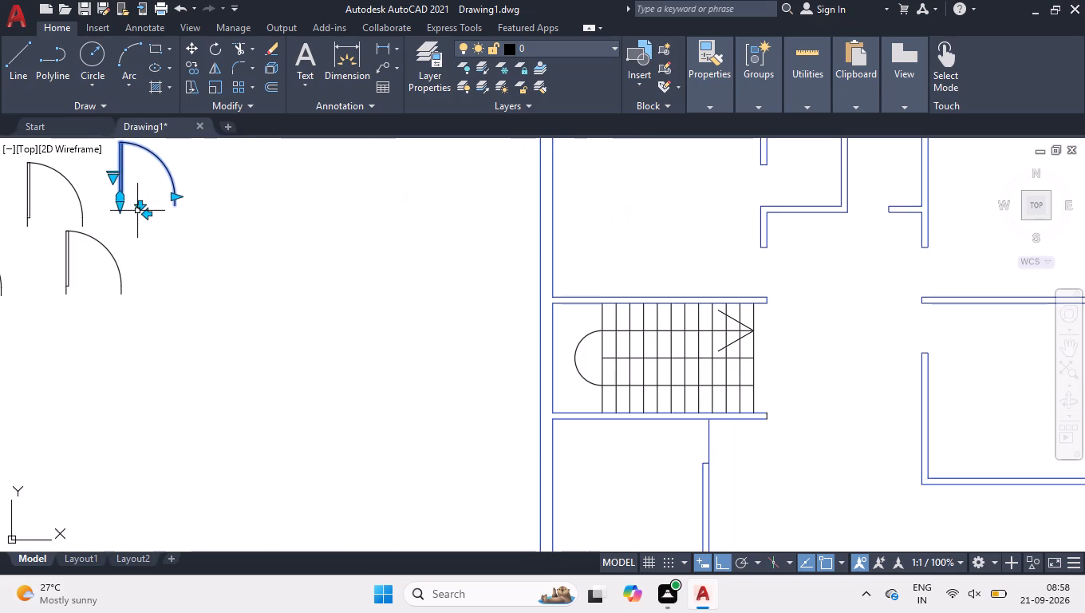
pyautogui.click(148, 215)
# Move the flipped door block by its lower hinge-side end to the outer end of the entrance opening's right line.
pyautogui.press('space')
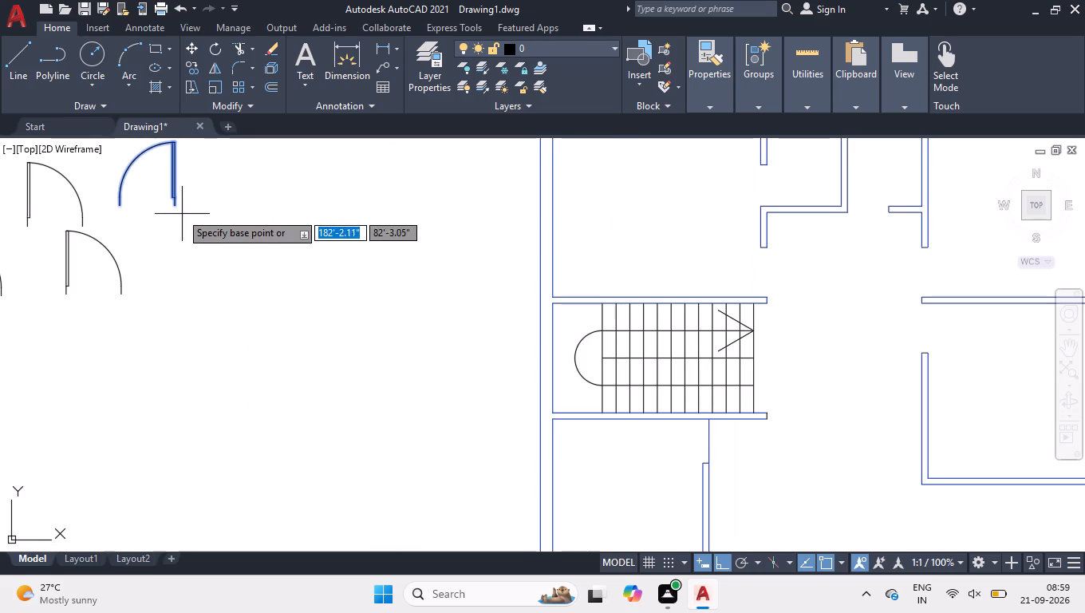
pyautogui.scroll(3, 171, 206)
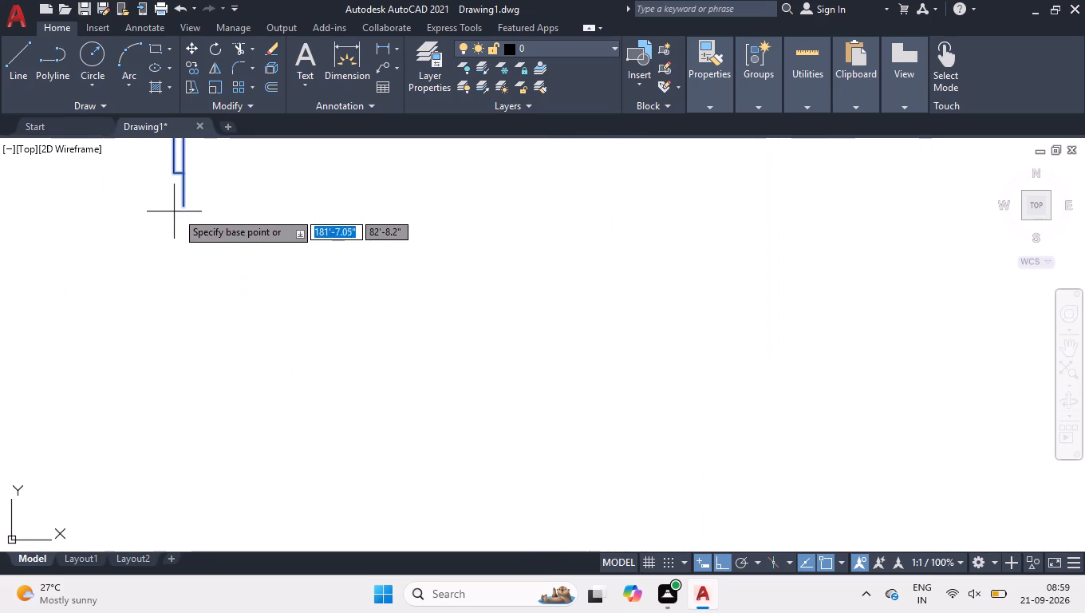
pyautogui.click(181, 201)
pyautogui.scroll(-4, 185, 207)
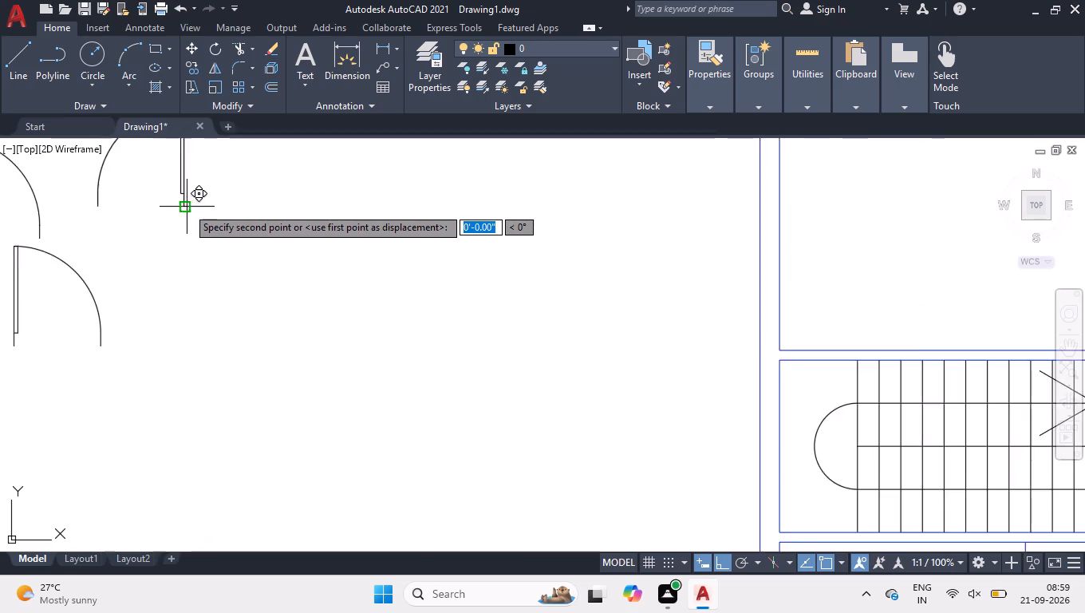
pyautogui.scroll(-3, 187, 207)
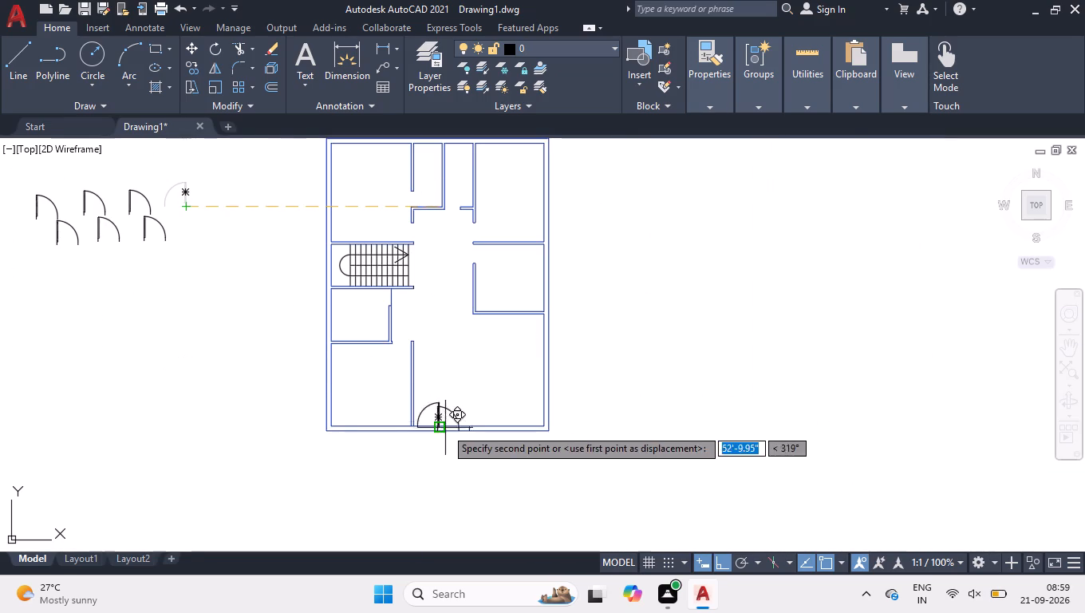
pyautogui.scroll(4, 445, 428)
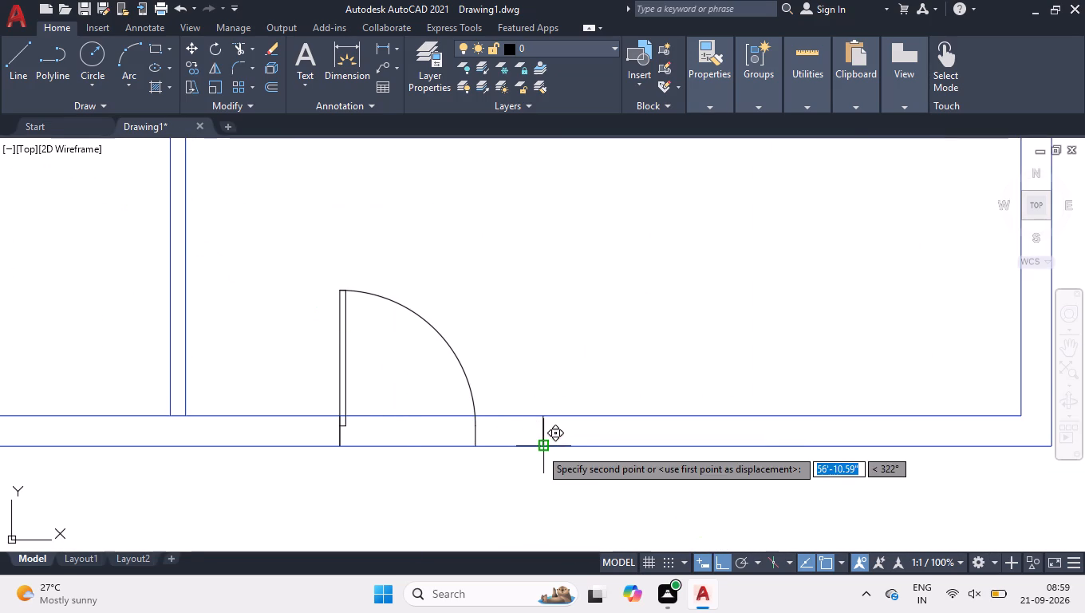
pyautogui.click(541, 449)
# Flip the rightmost door block of the lower row both vertically and horizontally, so it swings downward with its hinge on the right.
pyautogui.scroll(-3, 492, 359)
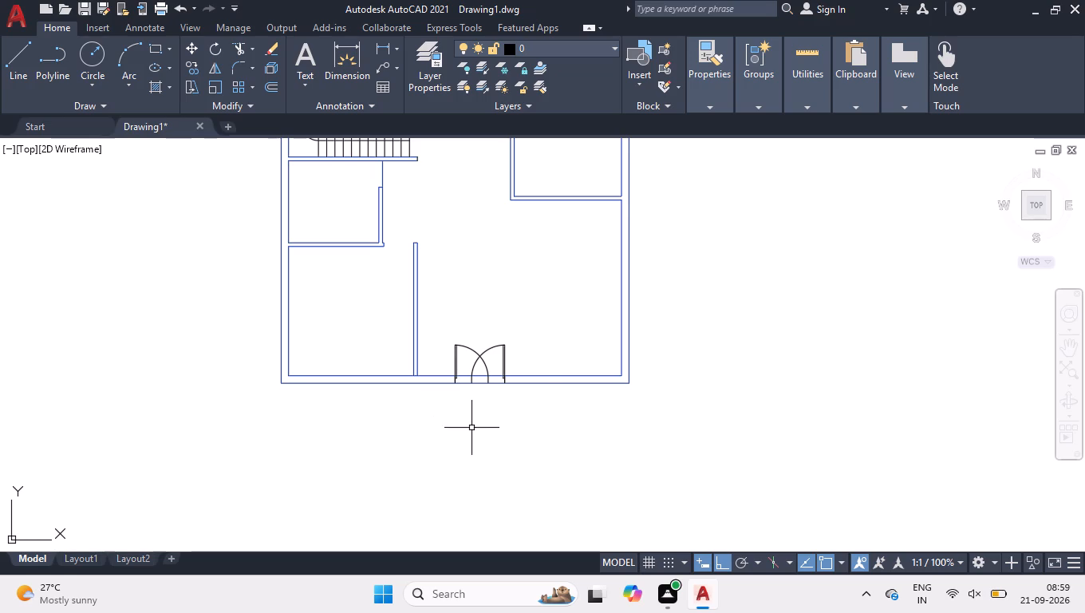
pyautogui.scroll(-2, 393, 354)
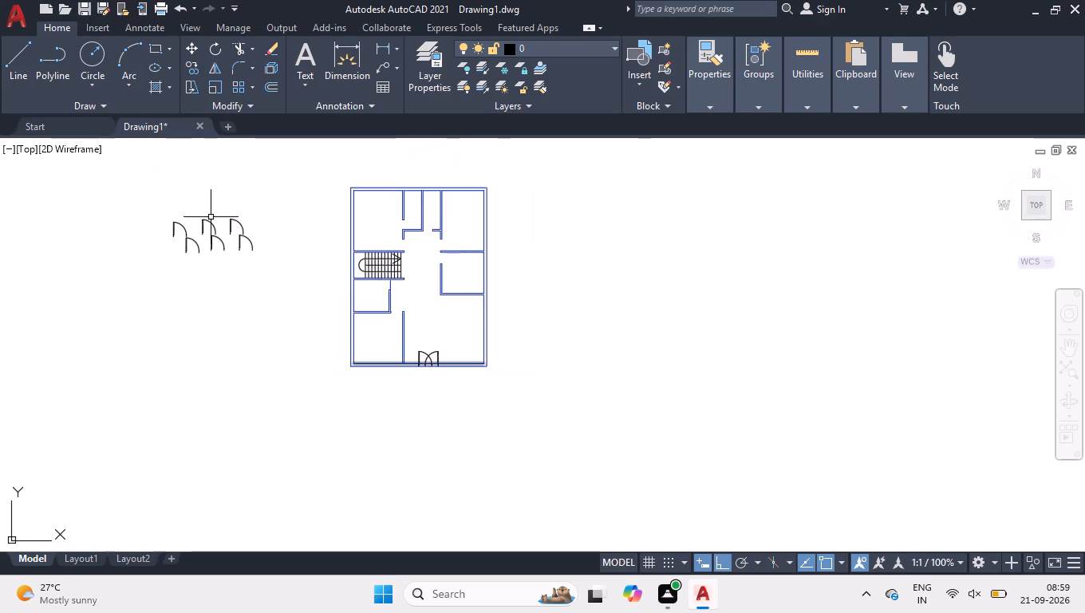
pyautogui.scroll(2, 183, 180)
pyautogui.scroll(2, 337, 338)
pyautogui.click(370, 318)
pyautogui.click(347, 332)
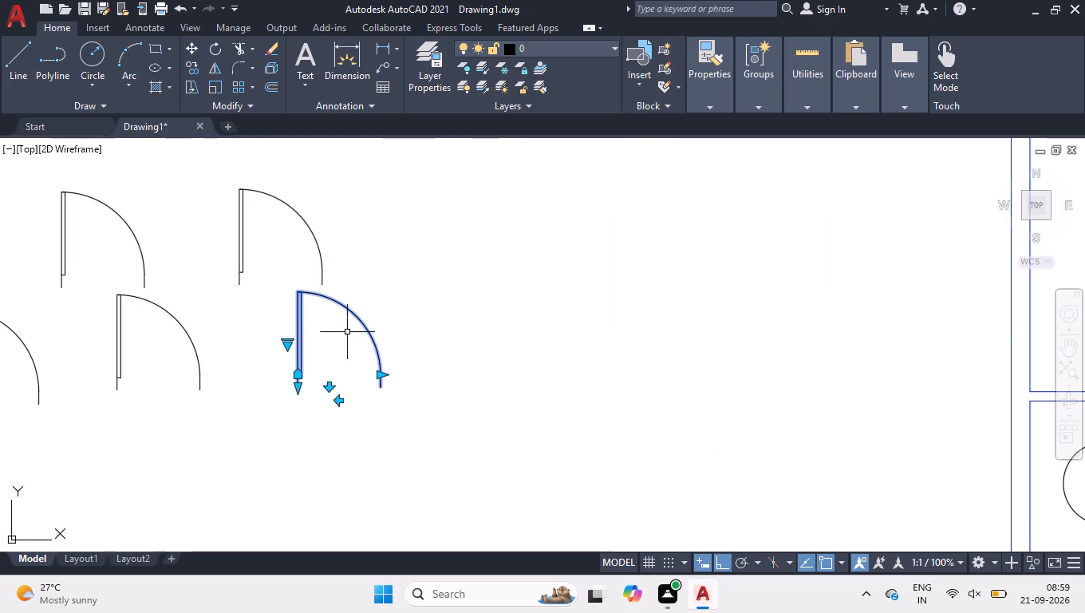
pyautogui.click(332, 385)
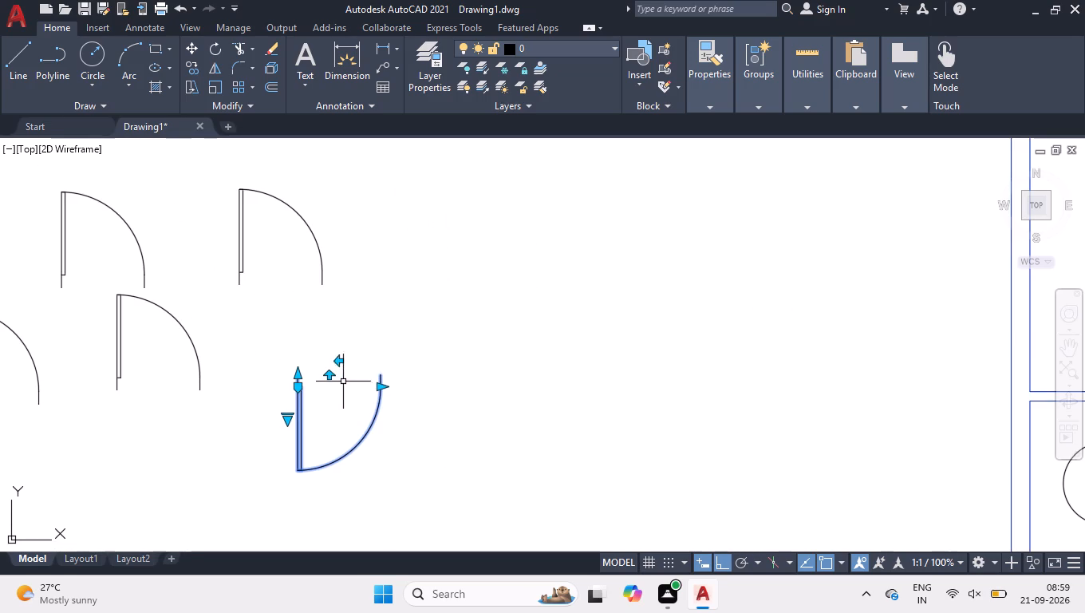
pyautogui.click(336, 362)
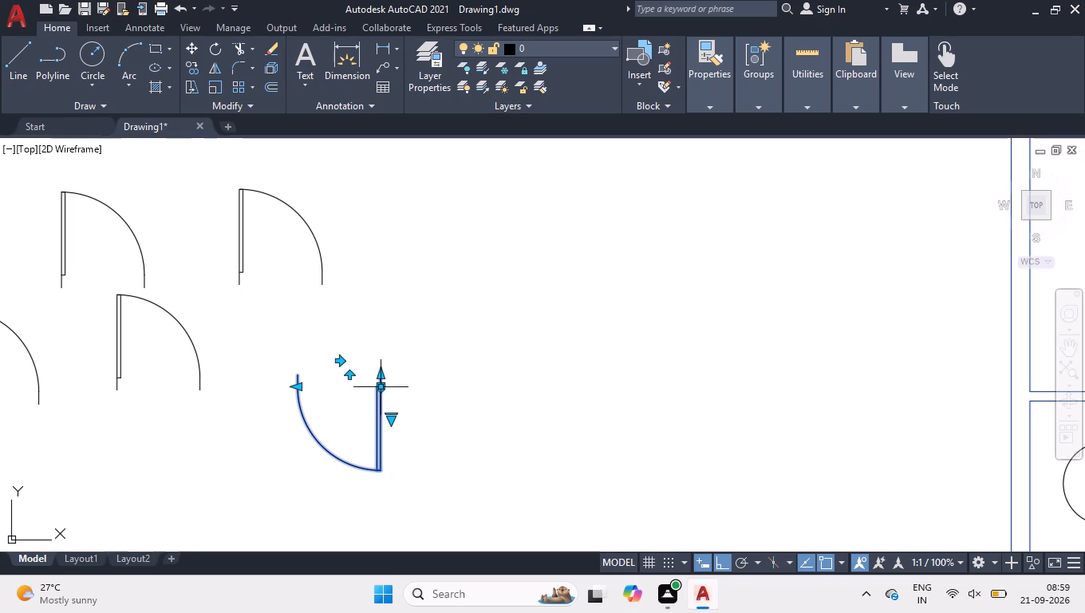
# Move the flipped door block by its upper hinge-side end to the top-left corner of the lower vertical partition.
pyautogui.press('space')
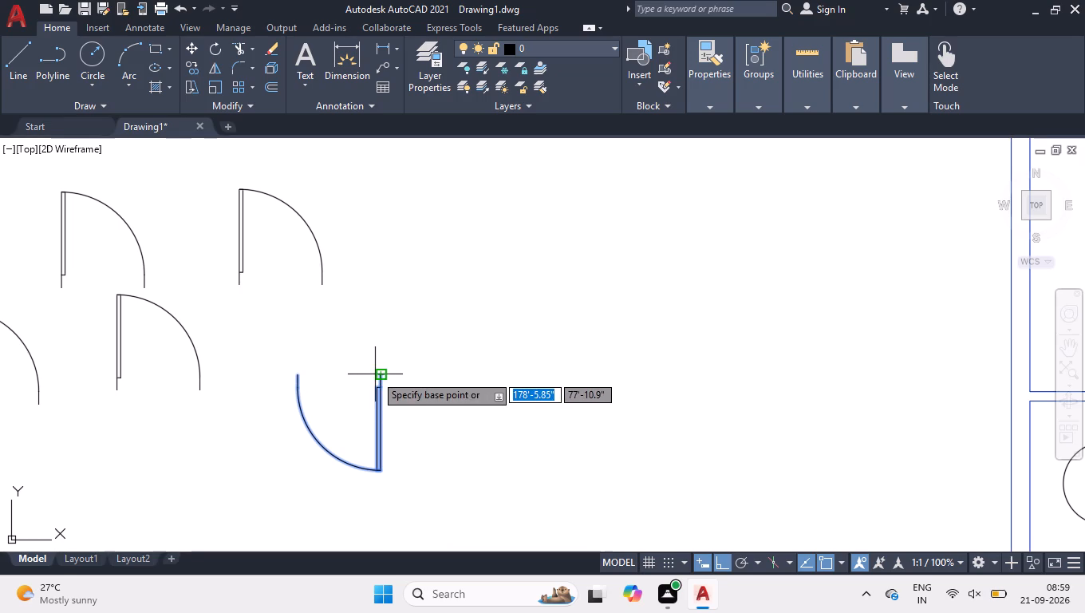
pyautogui.click(381, 376)
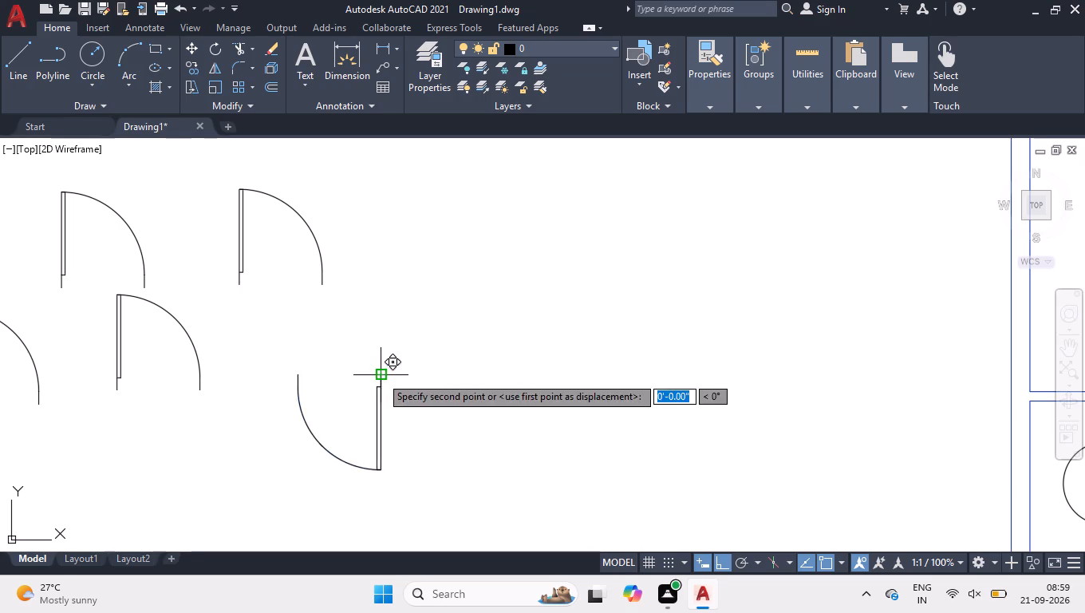
pyautogui.scroll(-4, 385, 361)
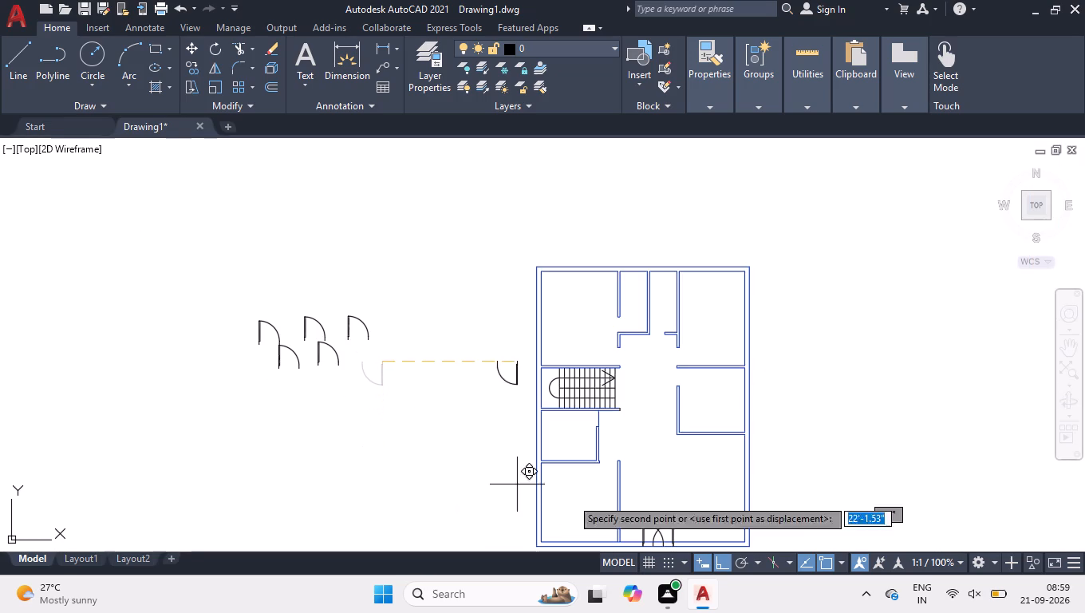
pyautogui.scroll(2, 636, 474)
pyautogui.scroll(1, 539, 451)
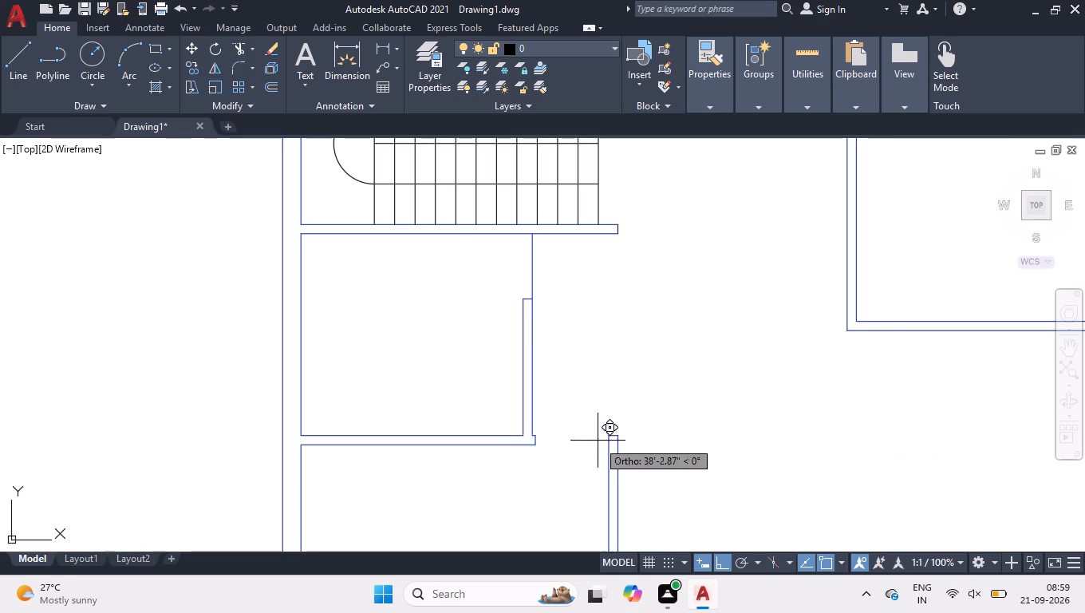
pyautogui.click(606, 437)
# Adjust the width of the door beside the lower partition so its swing end meets the end of the horizontal wall opposite.
pyautogui.scroll(-2, 457, 411)
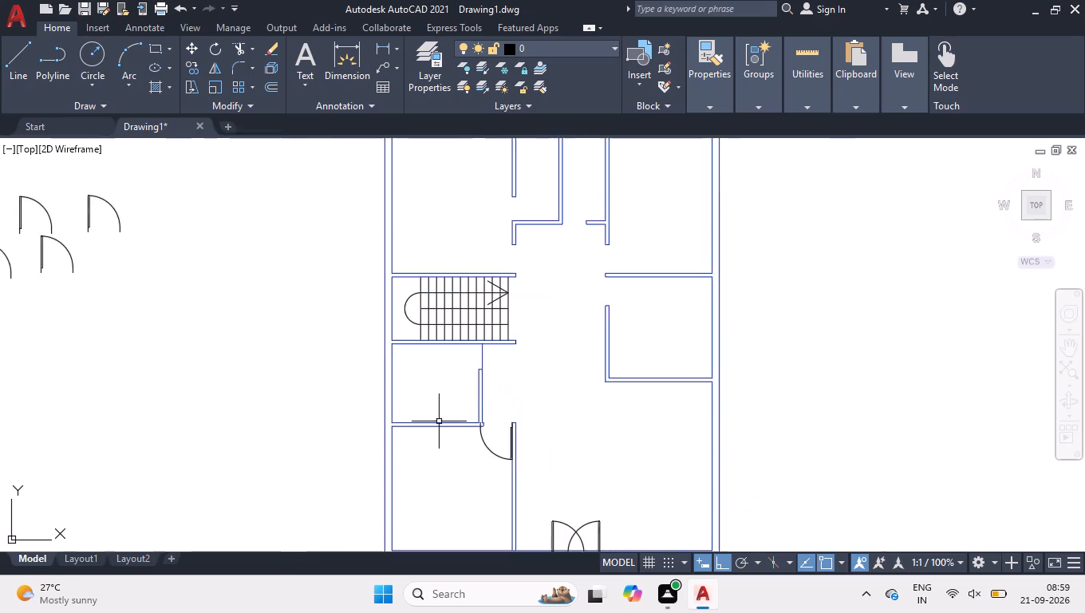
pyautogui.scroll(-1, 436, 423)
pyautogui.scroll(3, 431, 437)
pyautogui.scroll(3, 574, 386)
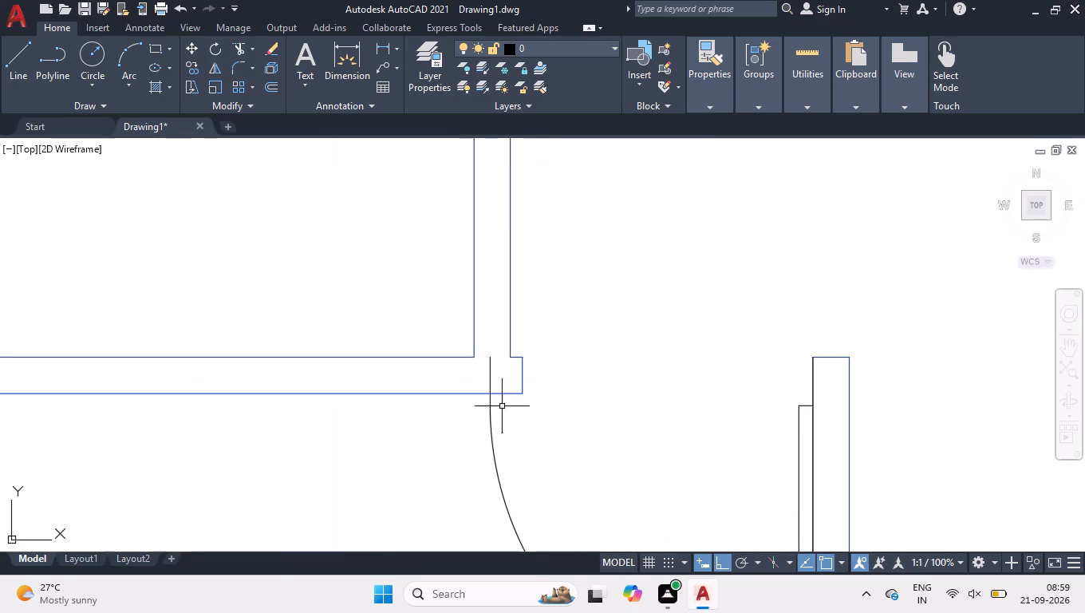
pyautogui.click(497, 424)
pyautogui.click(482, 433)
pyautogui.scroll(1, 511, 369)
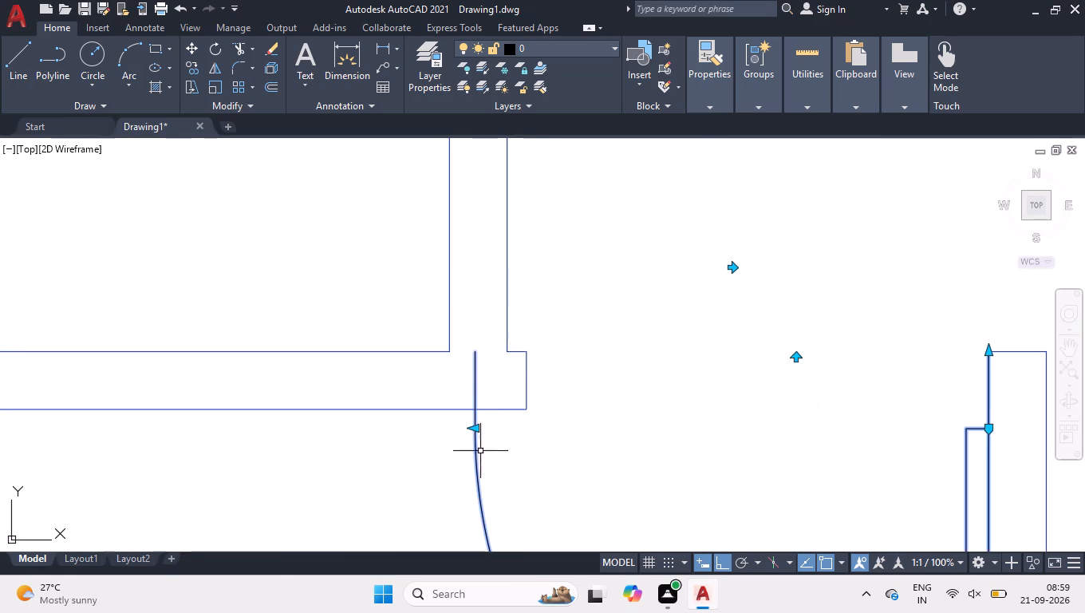
pyautogui.click(476, 431)
pyautogui.click(523, 437)
pyautogui.scroll(-3, 373, 289)
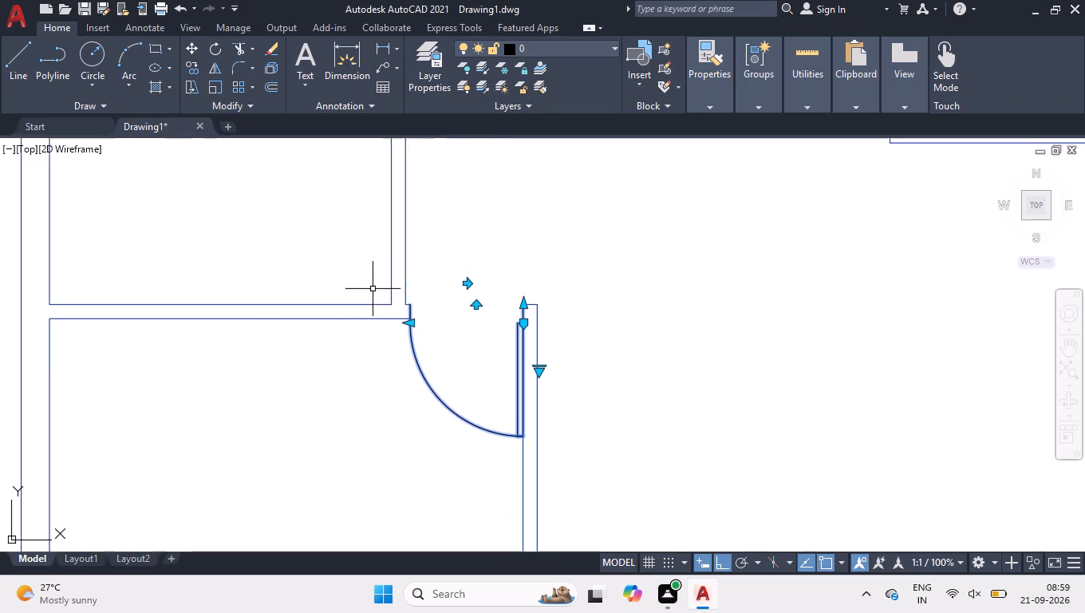
# Reduce the width of both entrance door leaves to 2'-6" so they meet in the middle of the opening, and clear the selection.
pyautogui.scroll(-3, 430, 341)
pyautogui.scroll(4, 523, 476)
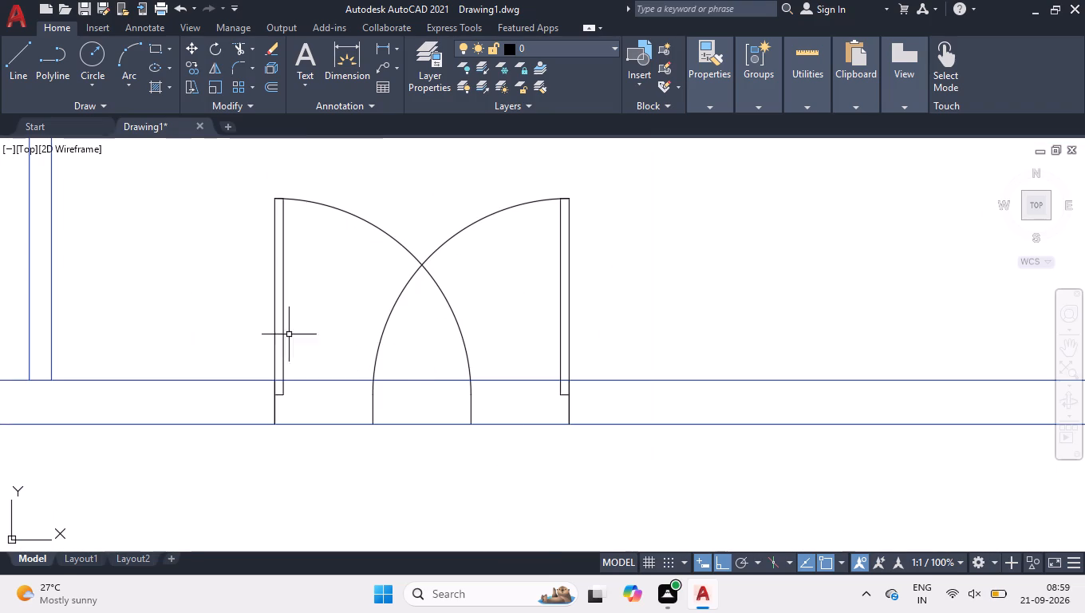
pyautogui.scroll(1, 257, 326)
pyautogui.click(606, 358)
pyautogui.click(533, 375)
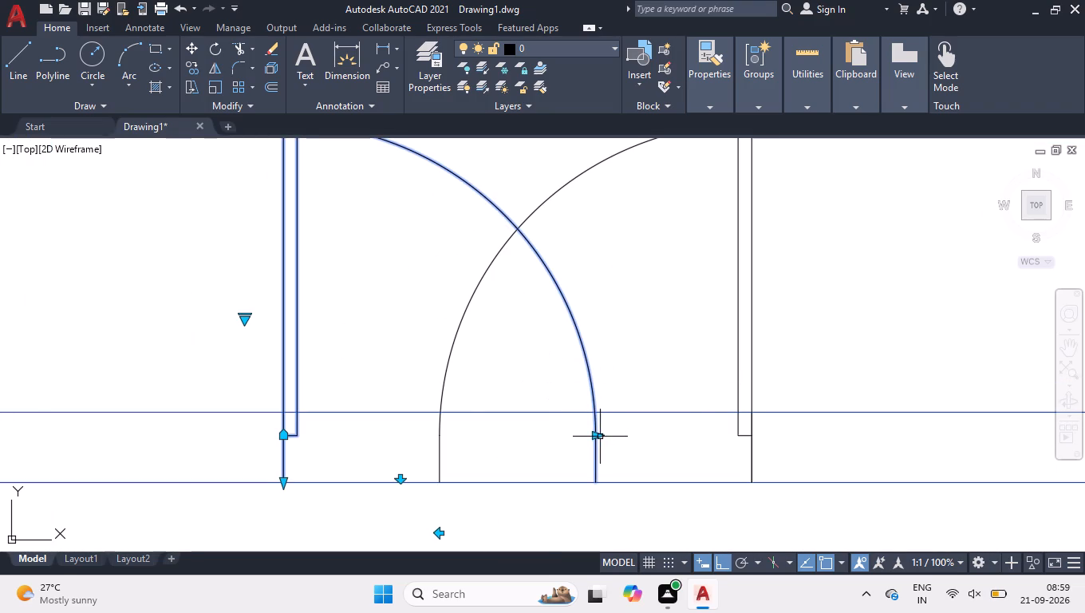
pyautogui.click(594, 436)
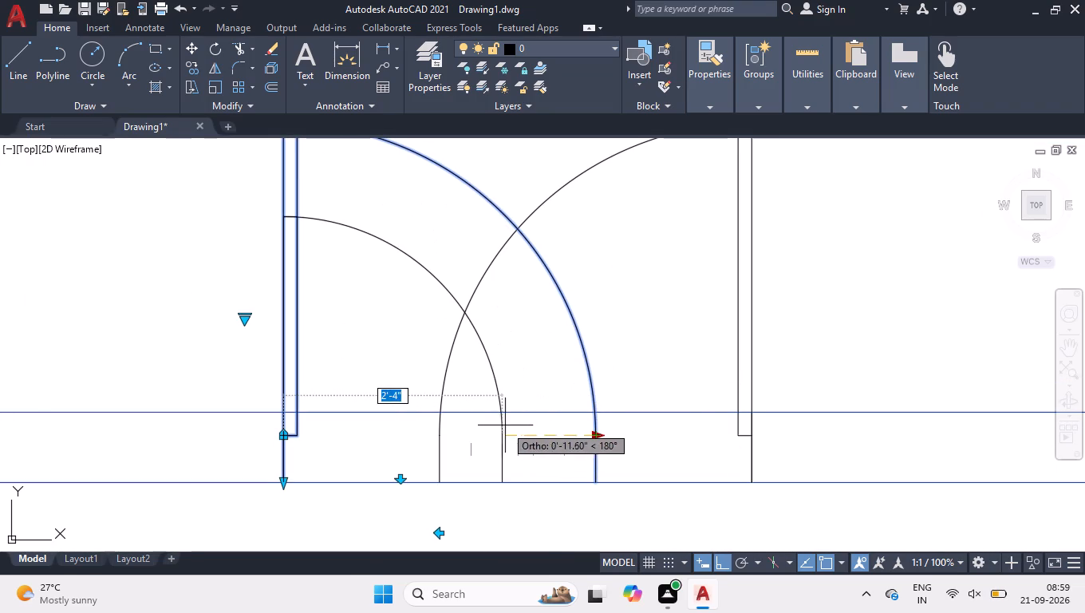
pyautogui.click(519, 432)
pyautogui.click(473, 429)
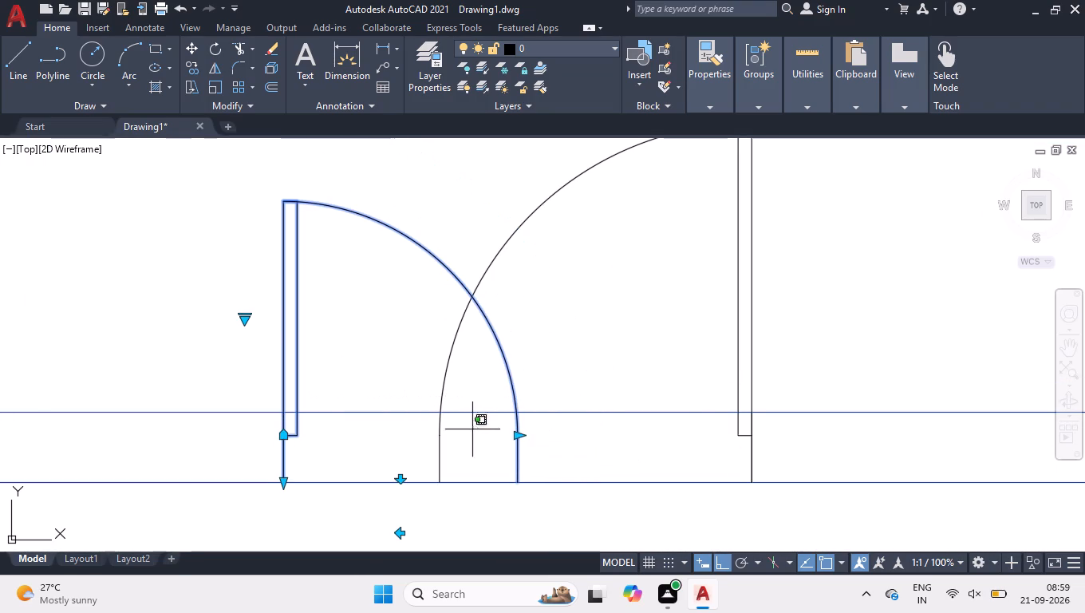
pyautogui.click(412, 444)
pyautogui.click(439, 437)
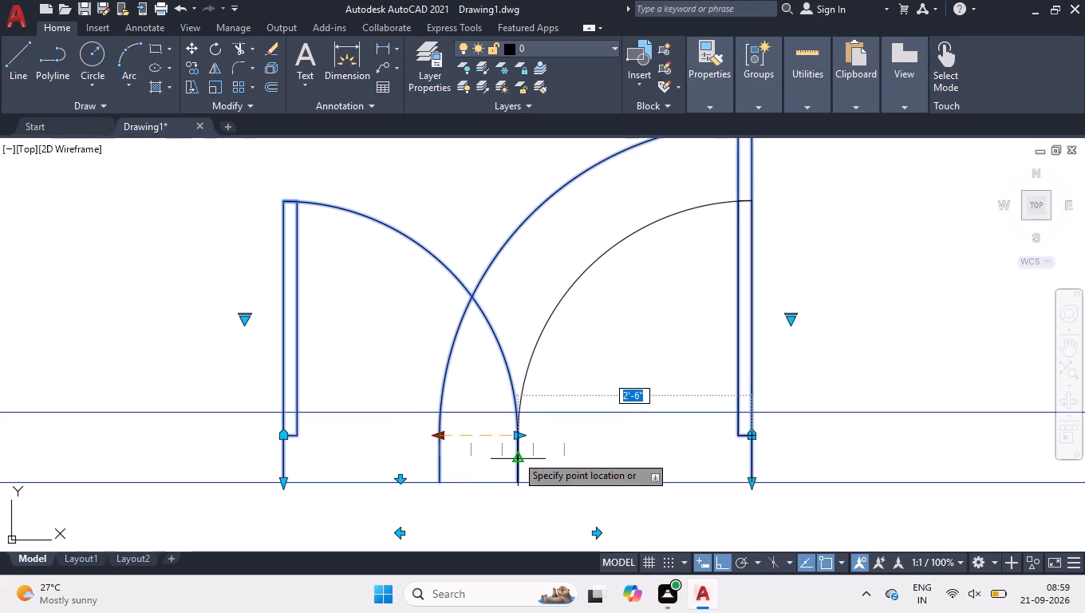
pyautogui.click(516, 455)
pyautogui.rightClick(530, 240)
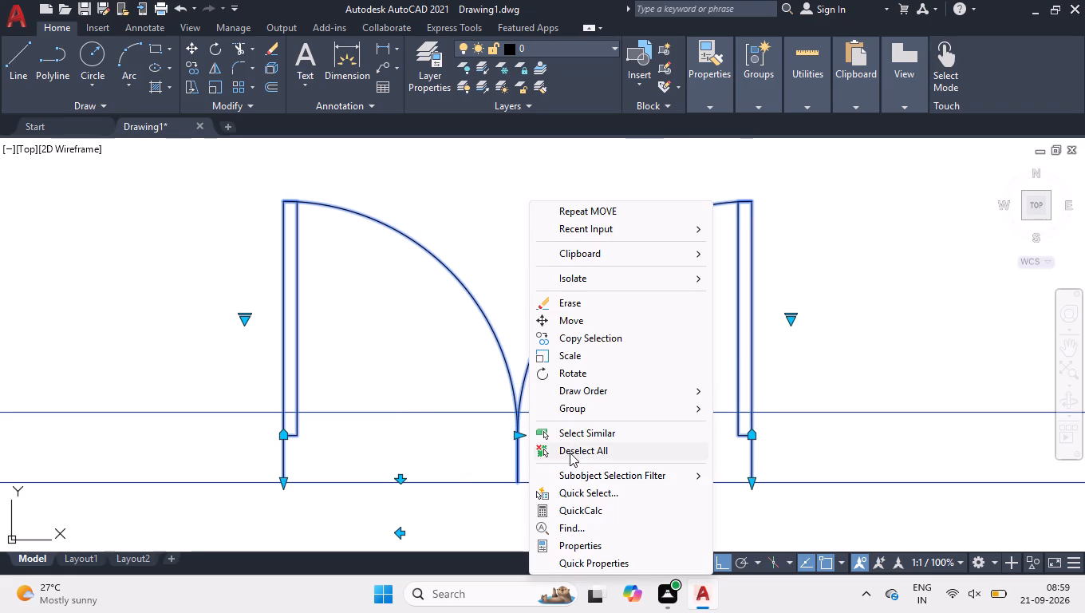
pyautogui.click(570, 453)
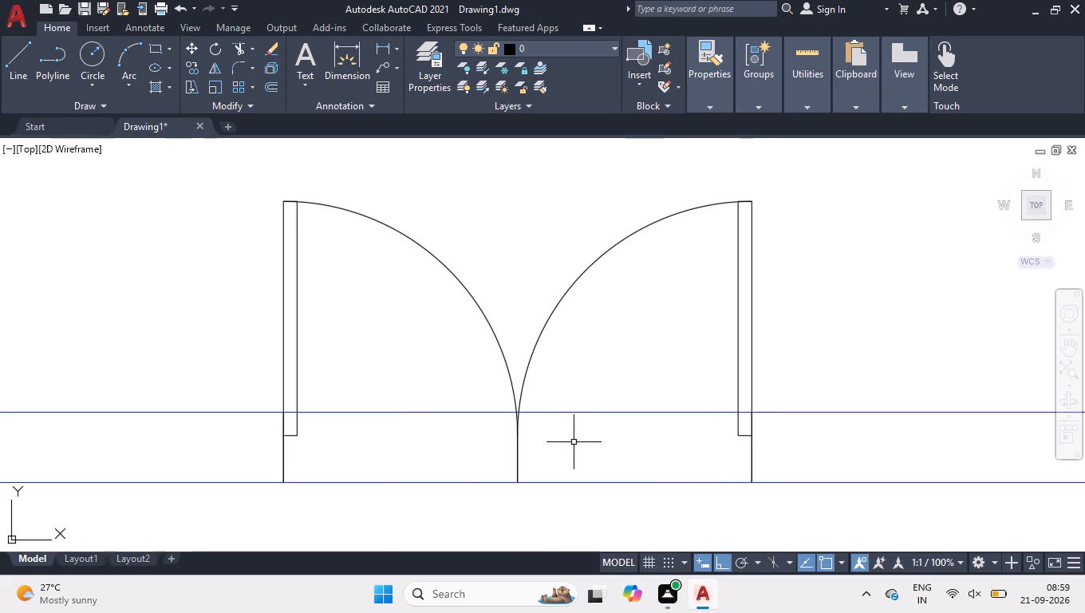
# Trim the bottom outer wall lines between the two entrance door jambs, including the short remnants inside the door leaves.
pyautogui.write('tr')
pyautogui.press('space')
pyautogui.click(606, 382)
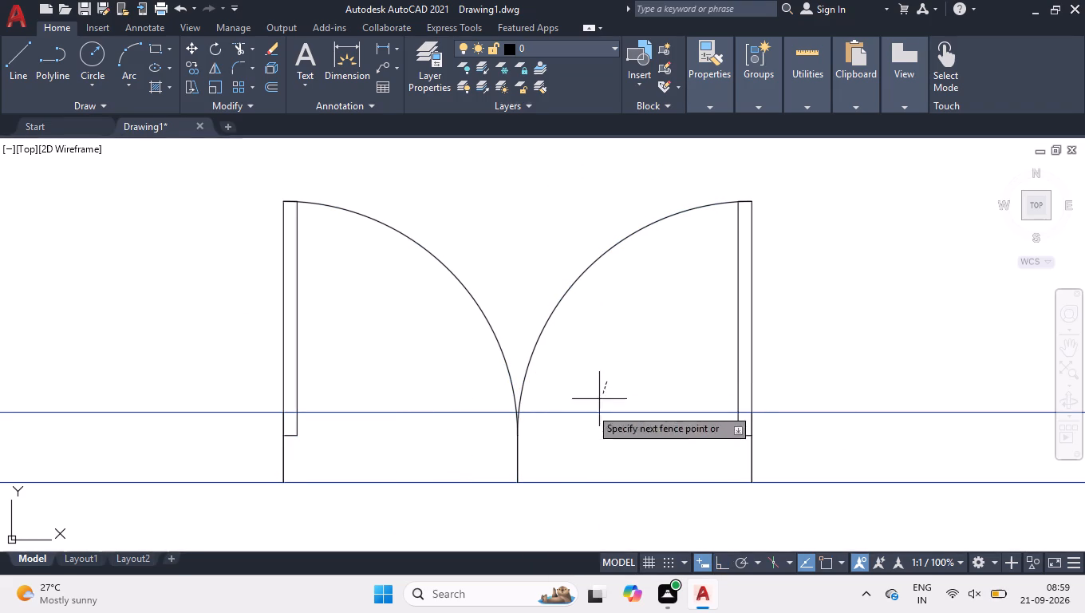
pyautogui.click(516, 510)
pyautogui.click(454, 504)
pyautogui.click(460, 327)
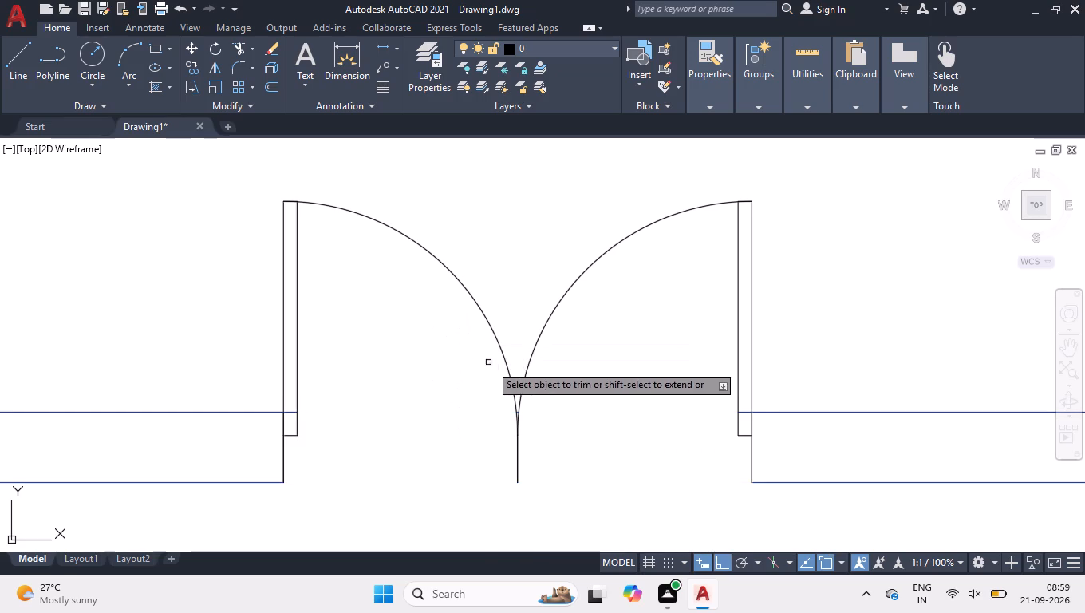
pyautogui.click(293, 413)
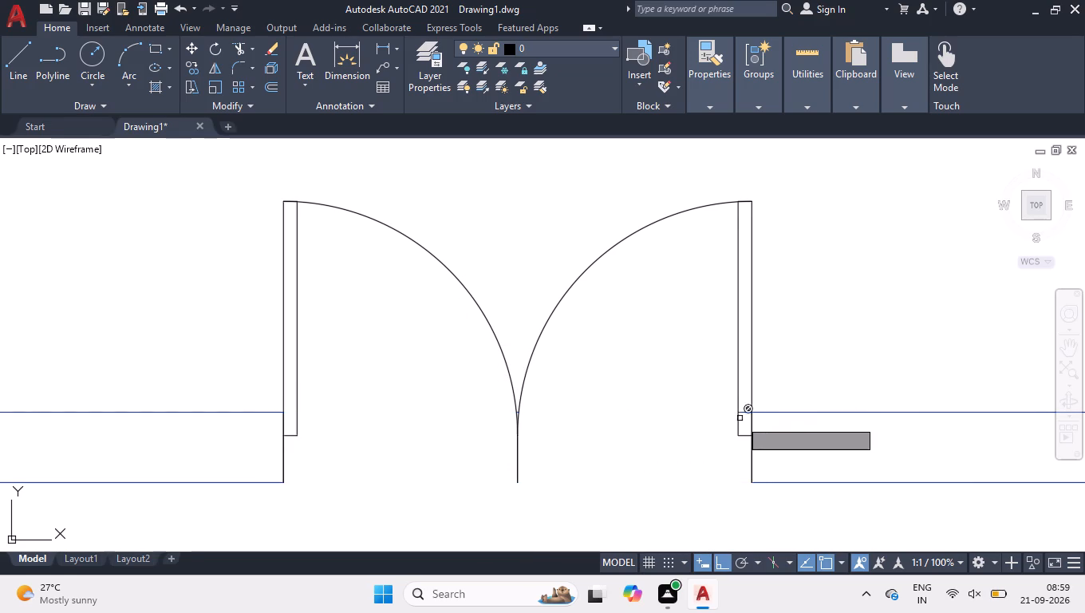
pyautogui.click(748, 429)
pyautogui.click(741, 396)
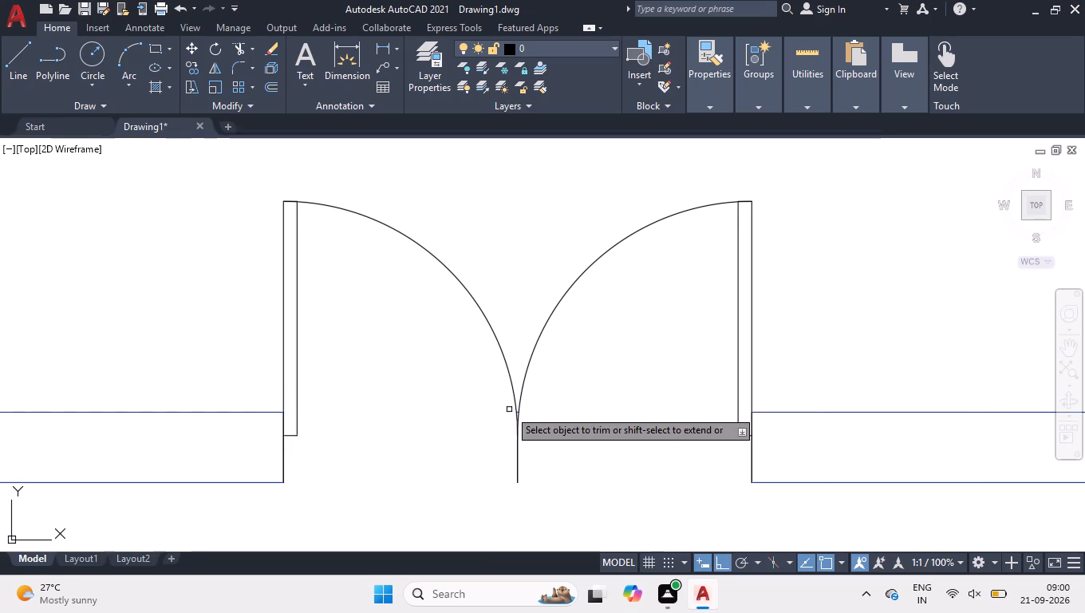
pyautogui.scroll(5, 511, 409)
pyautogui.click(503, 407)
pyautogui.click(519, 455)
pyautogui.press('space')
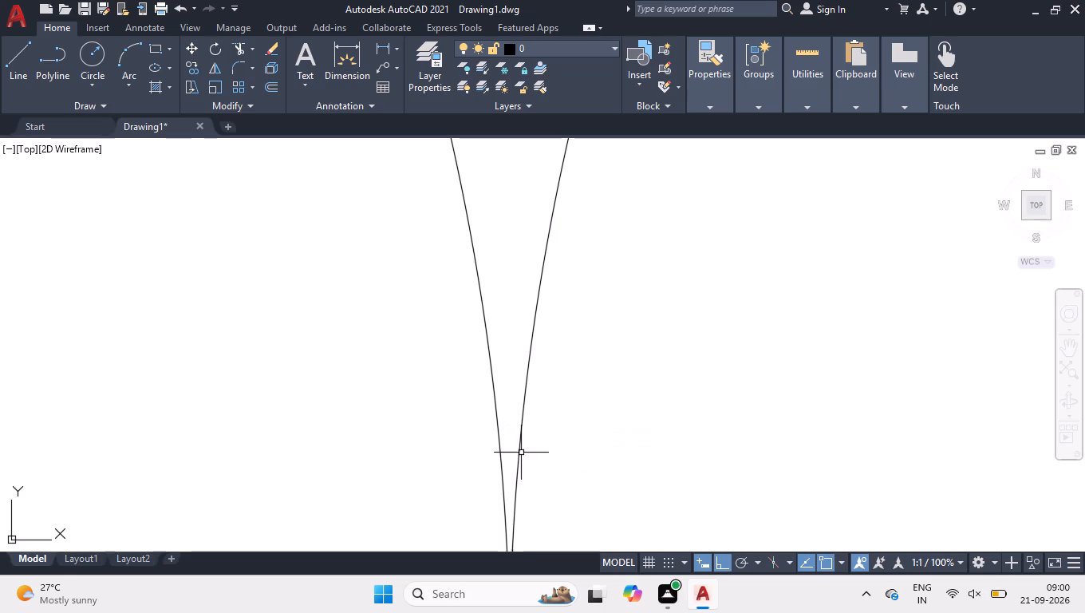
# Insert another Door - Imperial block from the Architectural tool palette above the spare door blocks, and close the palettes.
pyautogui.scroll(-13, 521, 445)
pyautogui.scroll(1, 467, 399)
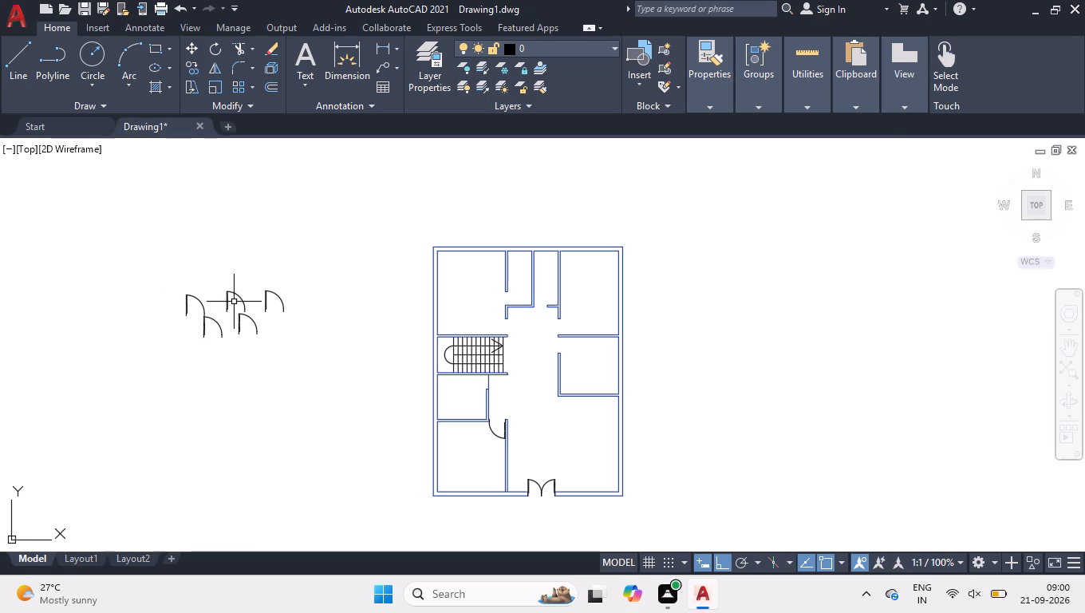
pyautogui.hotkey('ctrl', '3')
pyautogui.moveTo(791, 128); pyautogui.dragTo(302, 273)
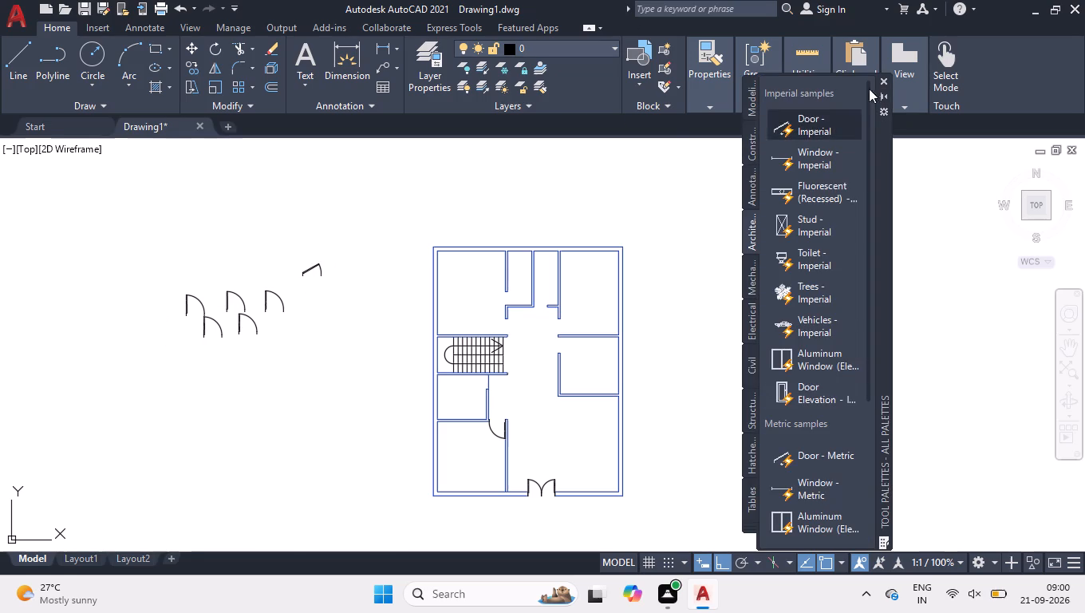
pyautogui.click(883, 79)
# Set the newly inserted door block's opening angle so its leaf stands perpendicular to the opening.
pyautogui.click(332, 269)
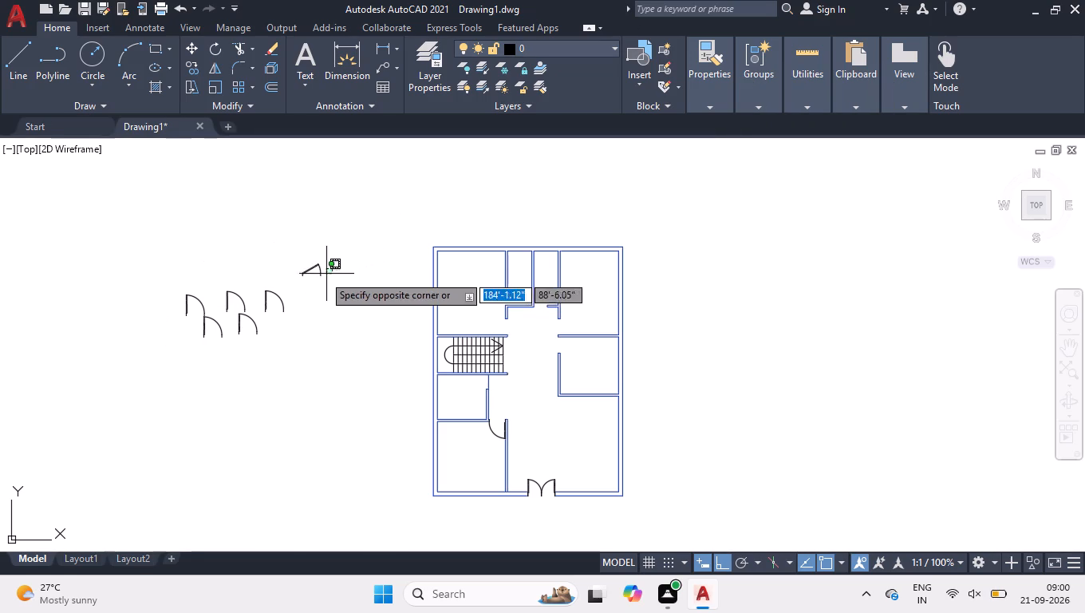
pyautogui.click(270, 279)
pyautogui.scroll(3, 295, 267)
pyautogui.click(302, 262)
pyautogui.click(333, 322)
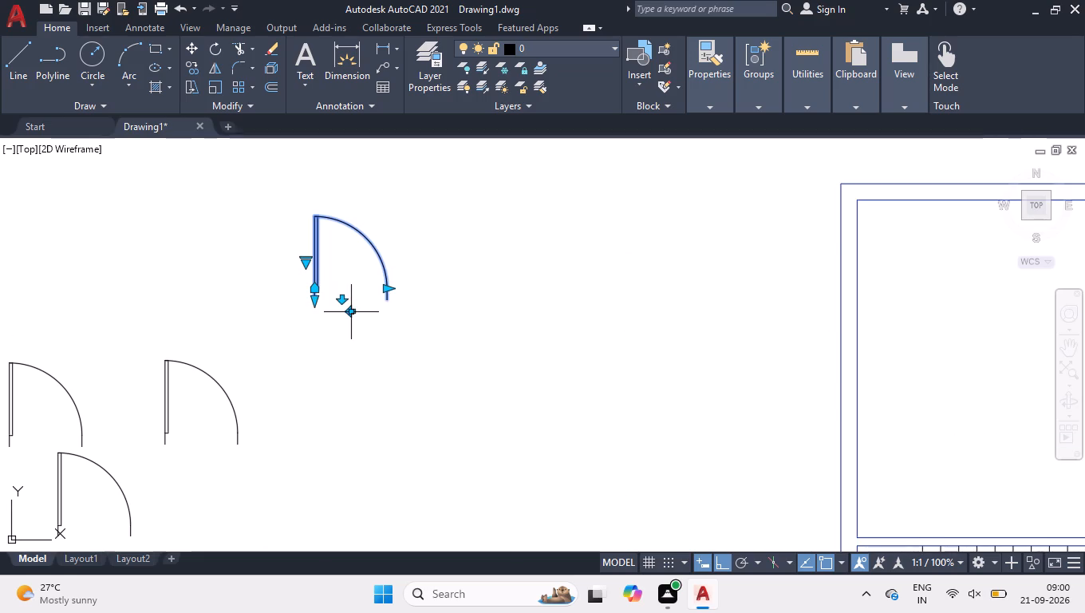
# Rotate the new door block 90° counterclockwise about the lower endpoint of its leaf side.
pyautogui.write('ro')
pyautogui.press('Return')
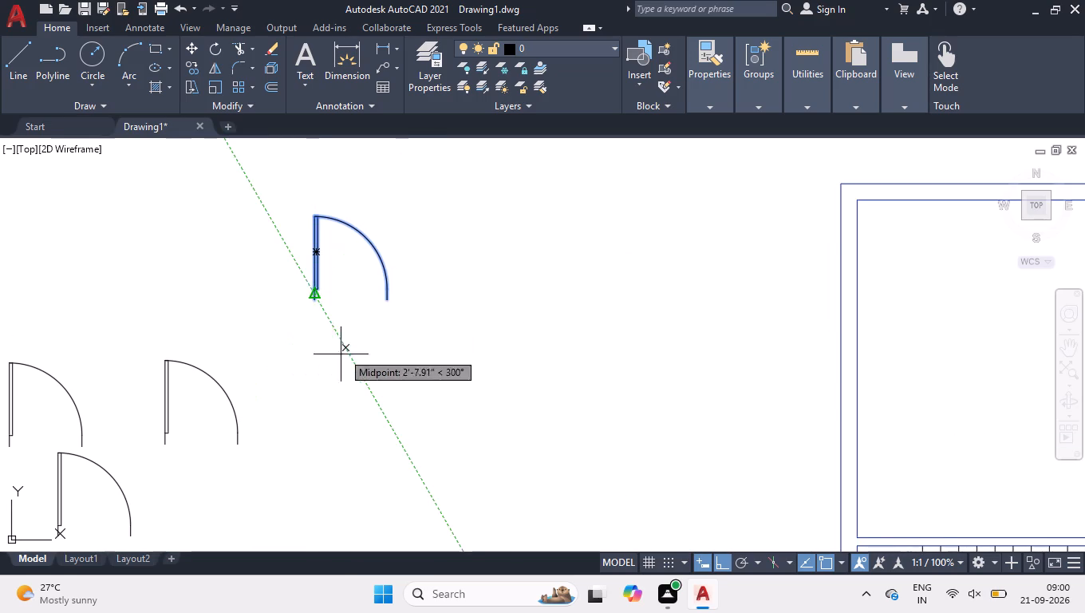
pyautogui.click(318, 303)
pyautogui.click(319, 203)
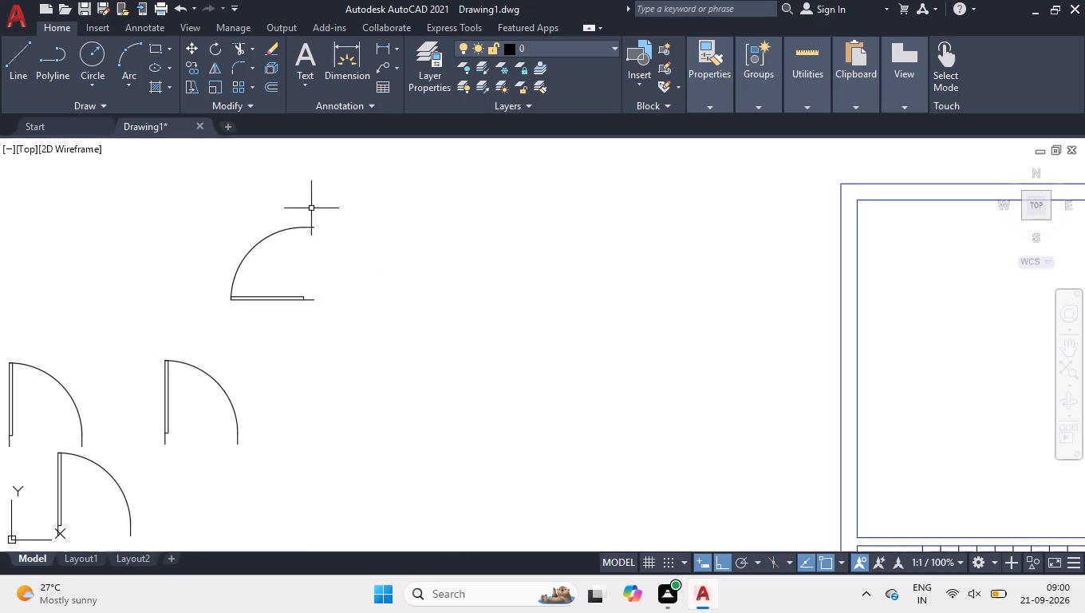
# Move the rotated door block by its hinge-side endpoint onto the wall corner above the staircase, at the upper-left room's opening.
pyautogui.click(302, 216)
pyautogui.click(278, 260)
pyautogui.press('m')
pyautogui.press('Return')
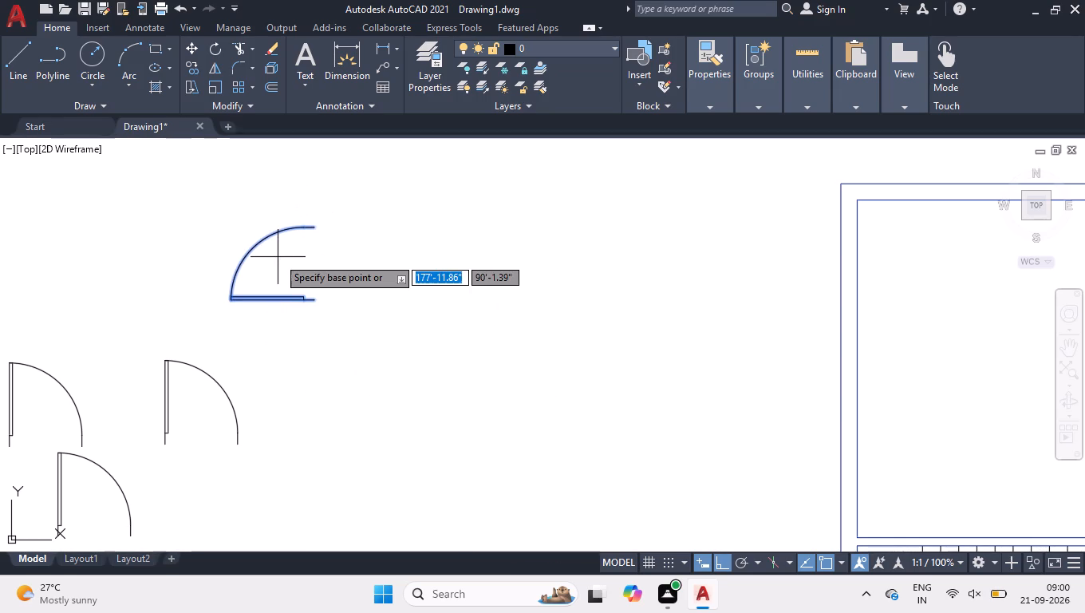
pyautogui.click(318, 299)
pyautogui.scroll(-3, 305, 295)
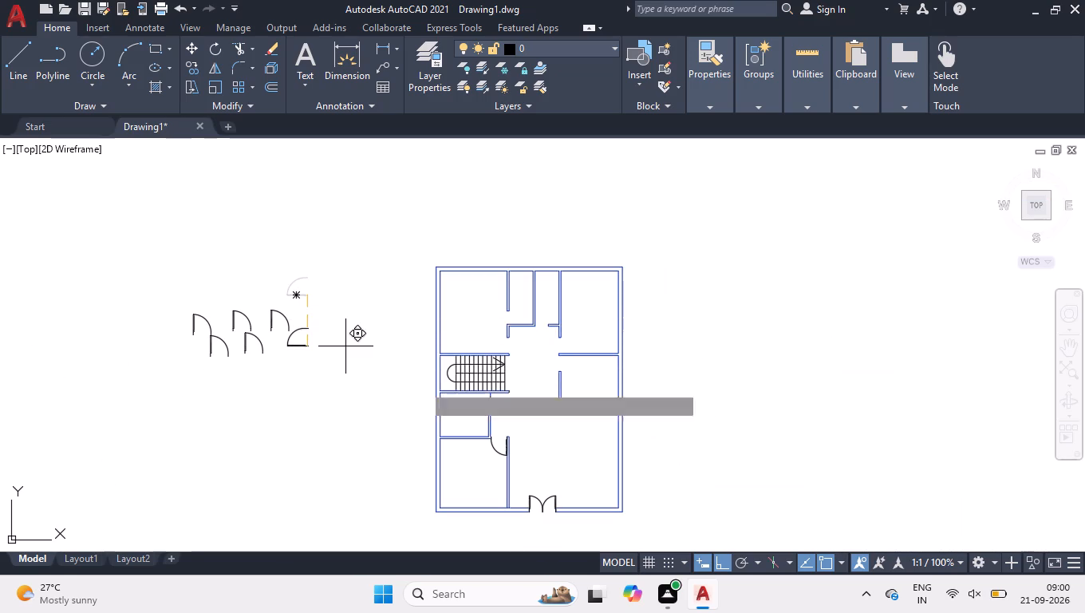
pyautogui.scroll(3, 511, 350)
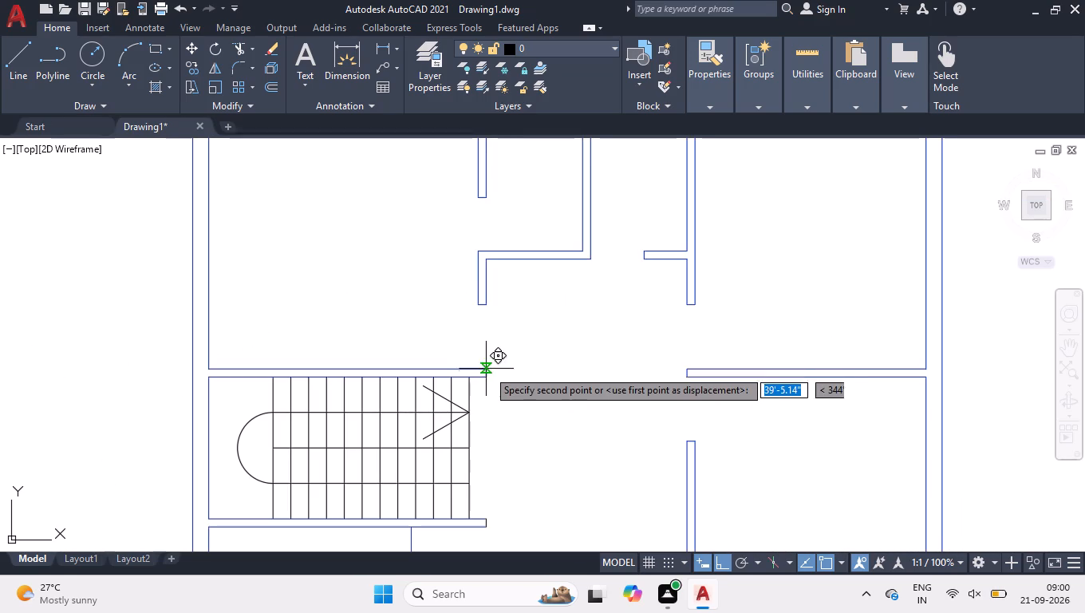
pyautogui.click(486, 368)
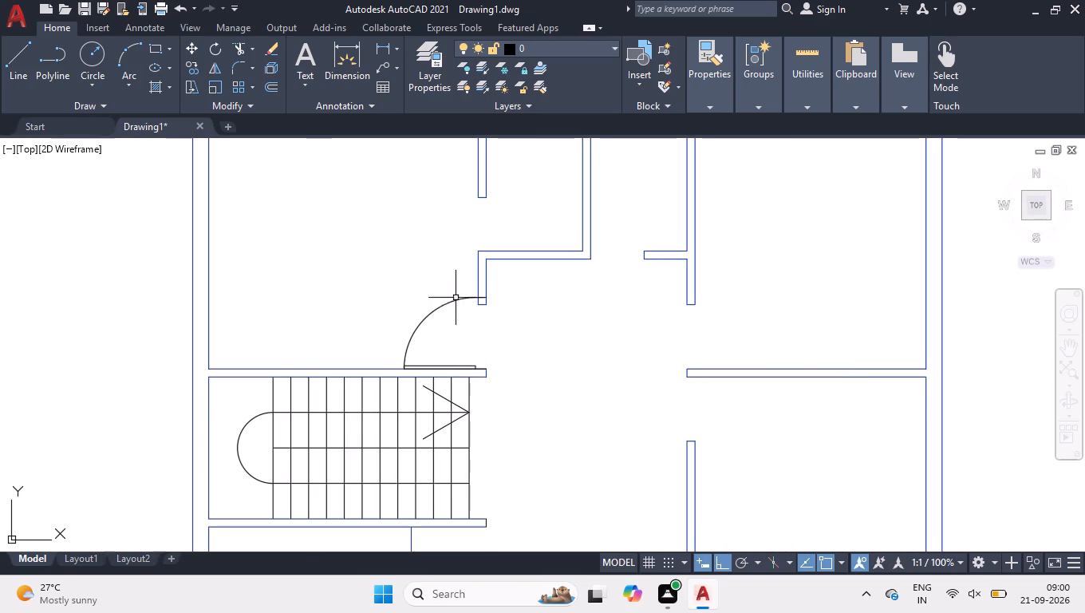
# Reduce the width of the door above the staircase so its arc ends at the upper partition's end, and clear the selection.
pyautogui.scroll(-1, 466, 317)
pyautogui.click(461, 319)
pyautogui.click(431, 300)
pyautogui.scroll(2, 468, 310)
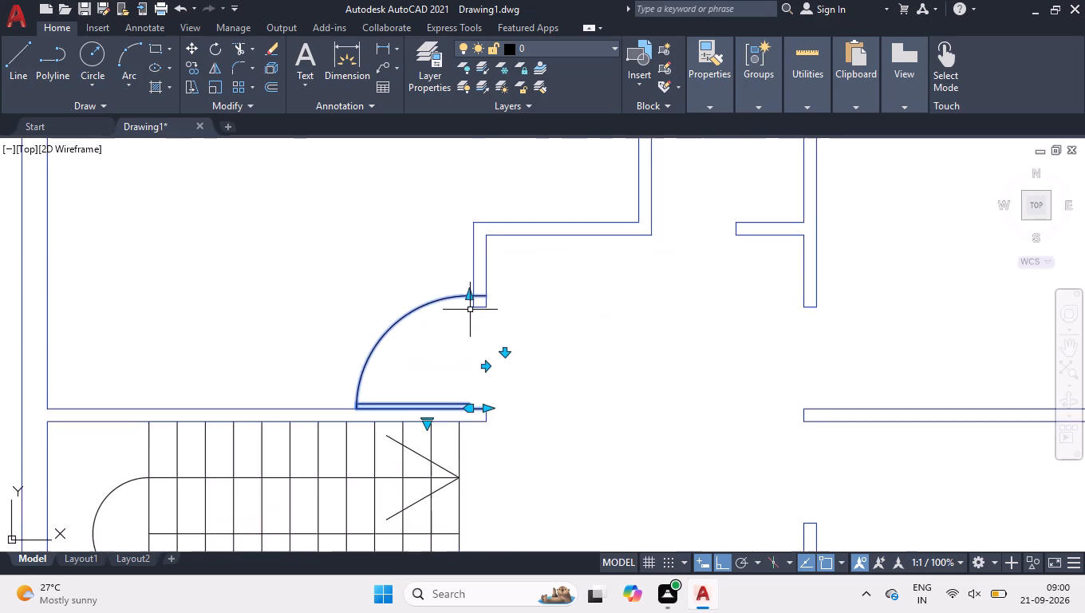
pyautogui.scroll(3, 473, 306)
pyautogui.click(445, 259)
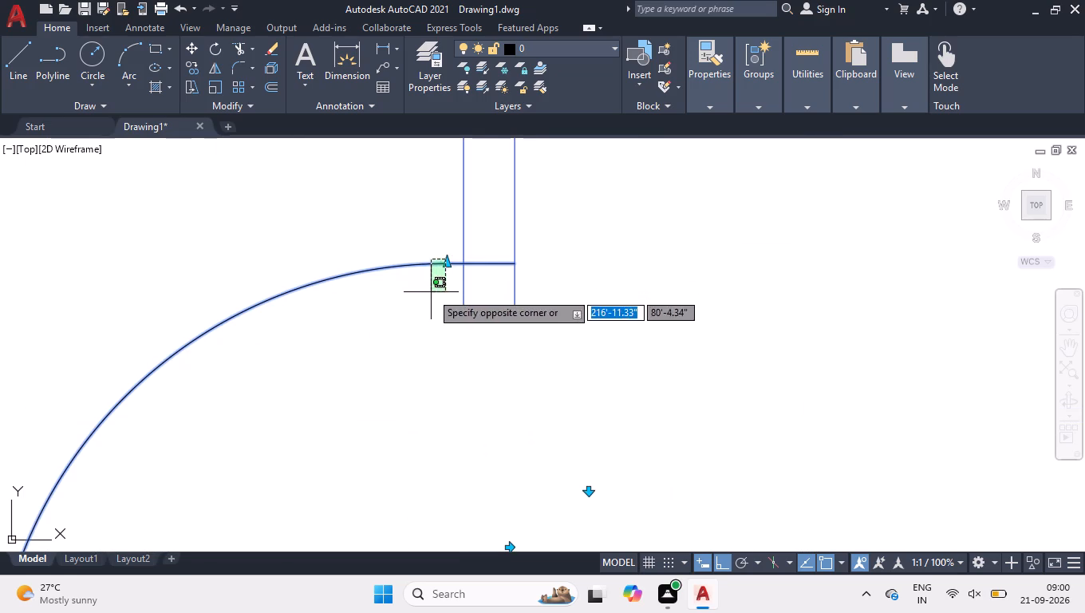
pyautogui.click(431, 292)
pyautogui.click(448, 260)
pyautogui.click(438, 303)
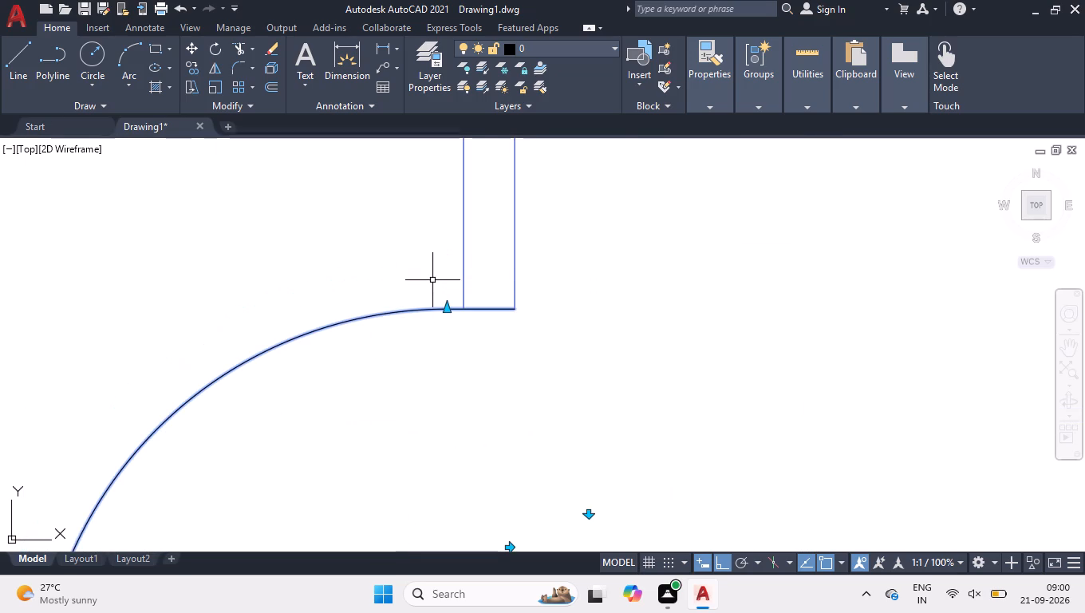
pyautogui.rightClick(432, 280)
pyautogui.click(464, 449)
# Rotate the upper-right spare door block 90° counterclockwise about the lower endpoint of its leaf side.
pyautogui.scroll(-2, 472, 394)
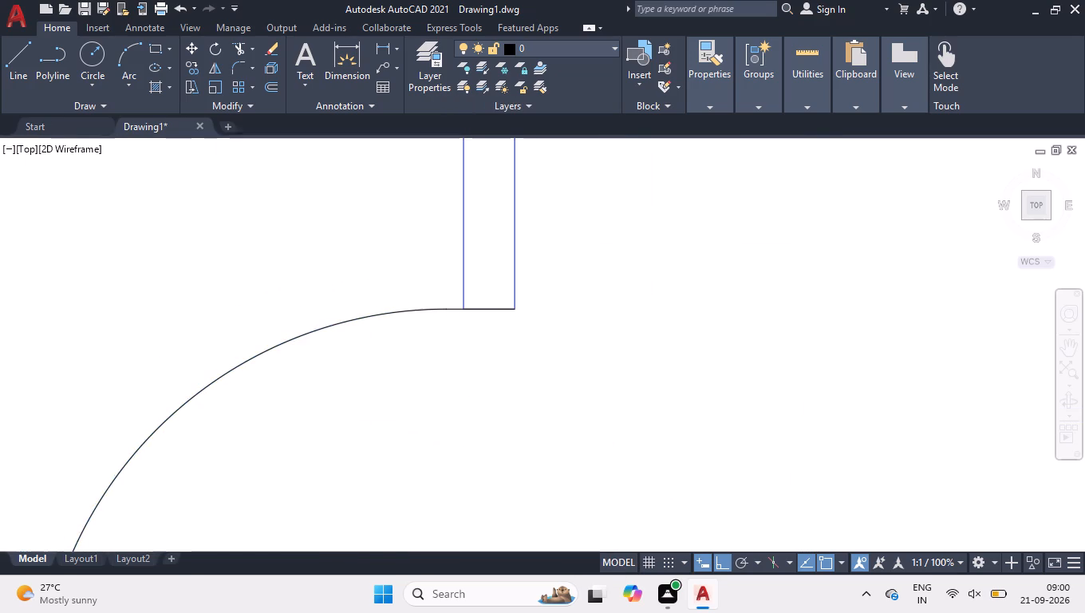
pyautogui.scroll(-1, 473, 394)
pyautogui.scroll(-4, 472, 300)
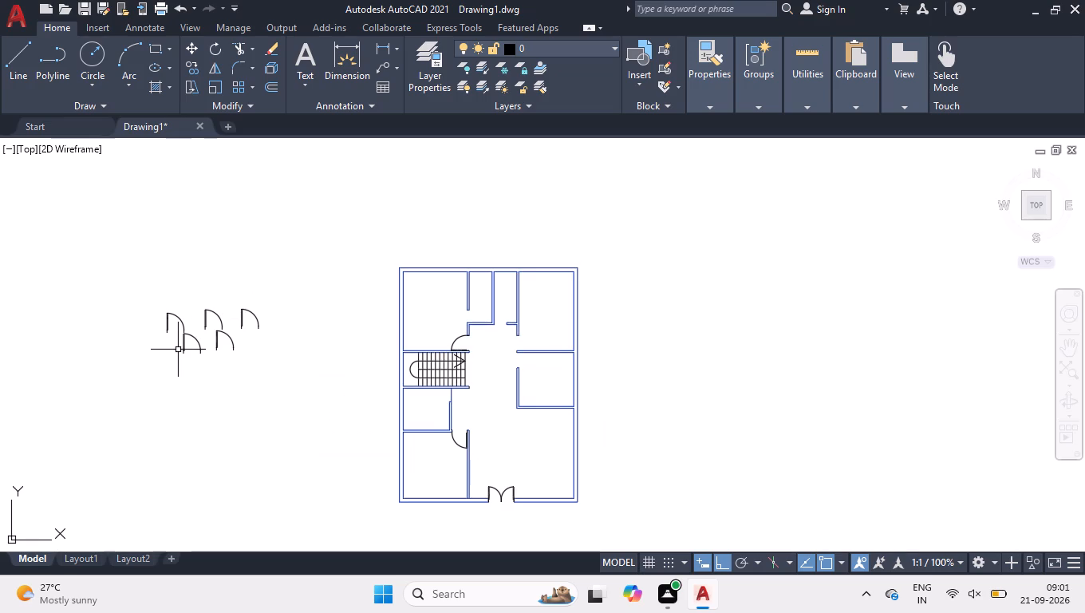
pyautogui.scroll(1, 178, 353)
pyautogui.moveTo(322, 292); pyautogui.dragTo(304, 308)
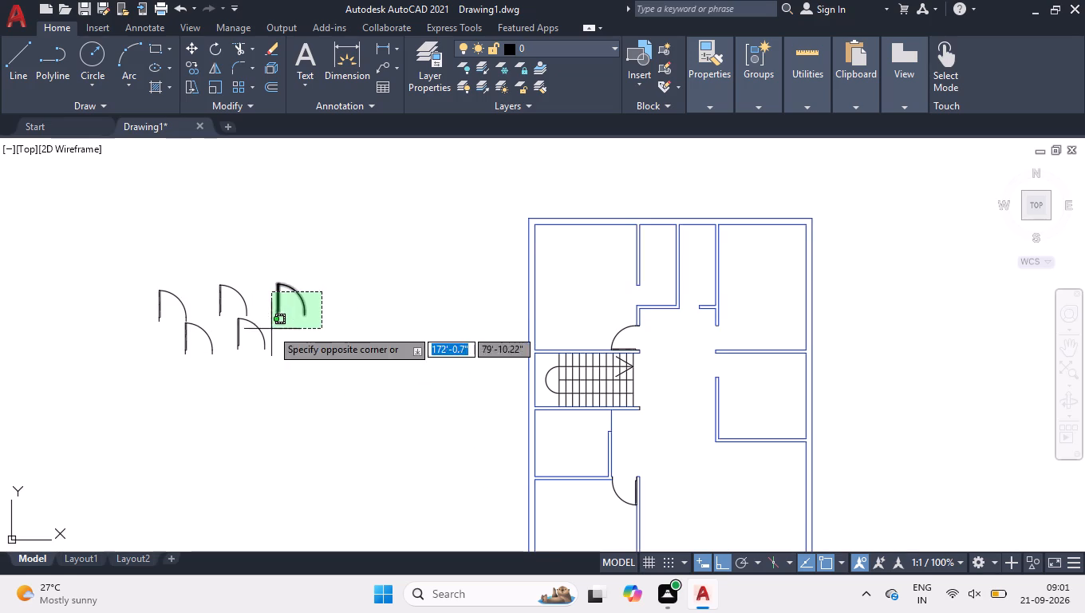
pyautogui.click(271, 329)
pyautogui.write('ro')
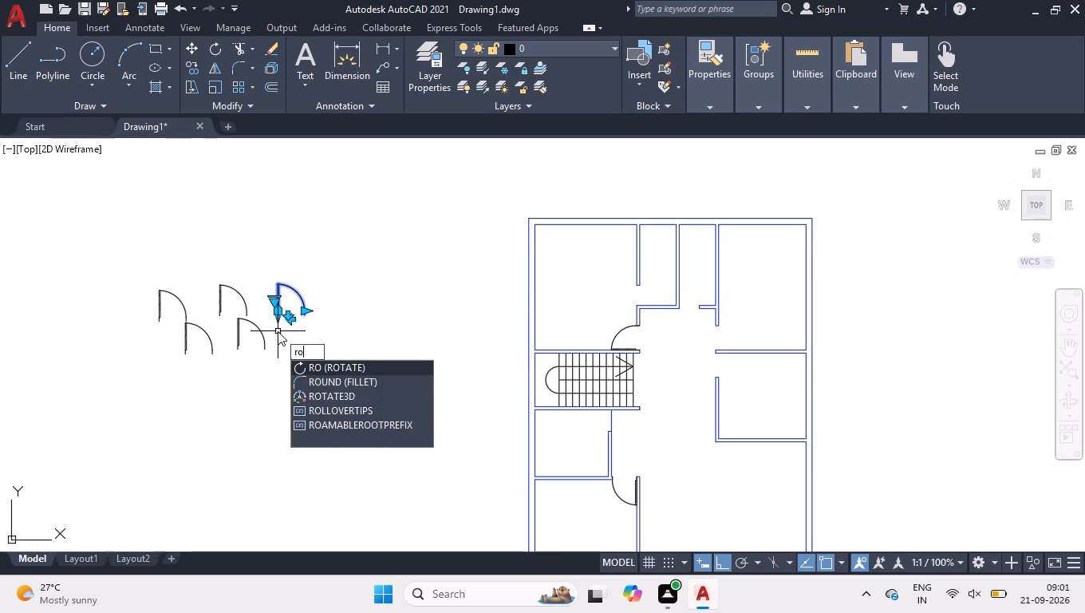
pyautogui.press('Return')
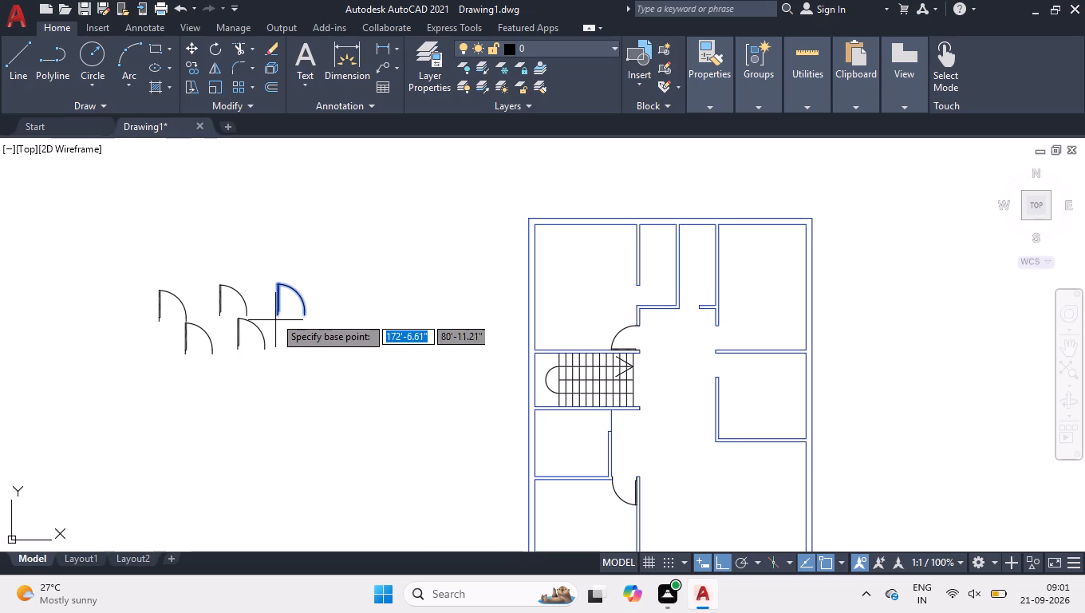
pyautogui.click(274, 315)
pyautogui.click(288, 256)
# Flip the rotated spare door block so its leaf is at the top and the arc swings downward.
pyautogui.click(277, 284)
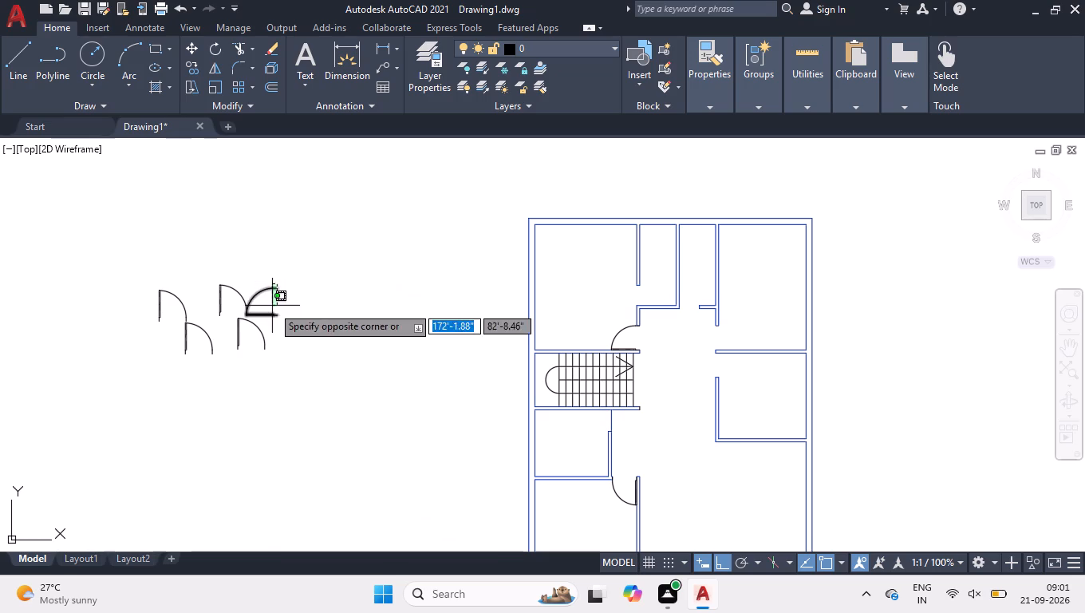
pyautogui.click(272, 306)
pyautogui.scroll(3, 252, 318)
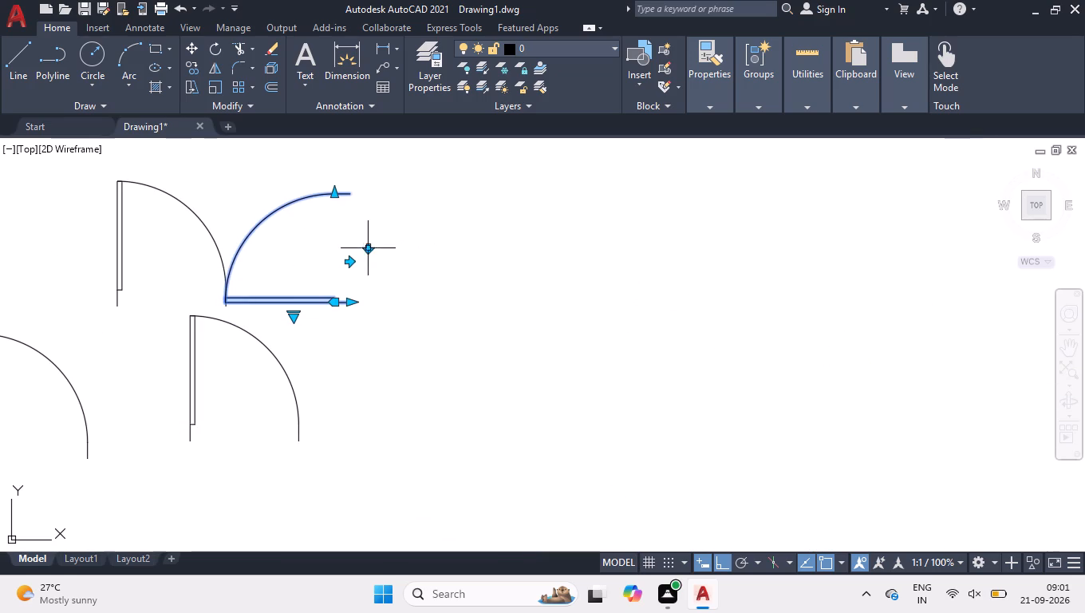
pyautogui.click(365, 250)
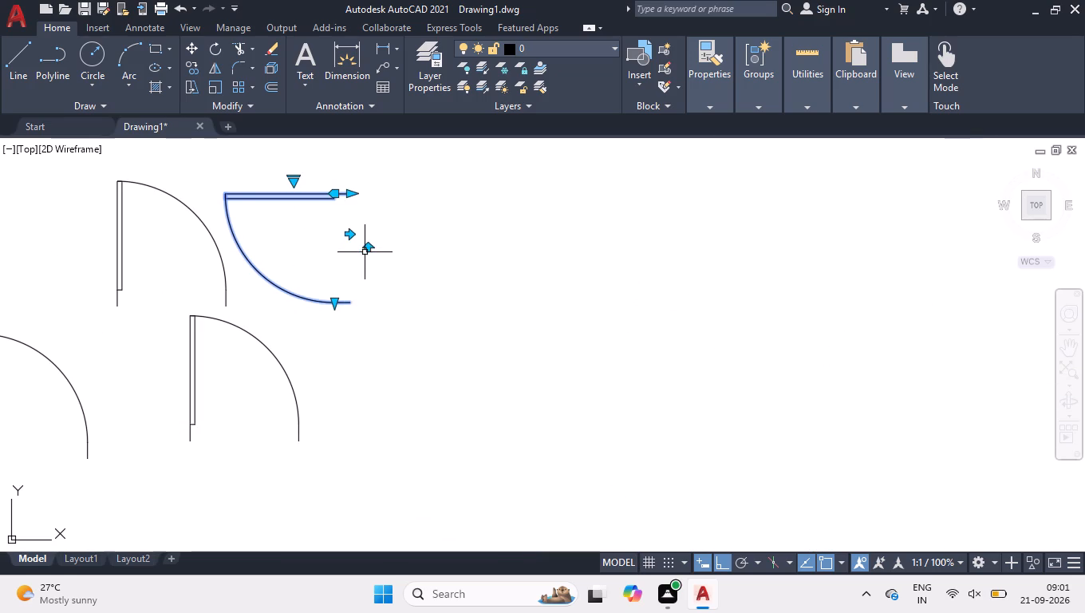
pyautogui.press('space')
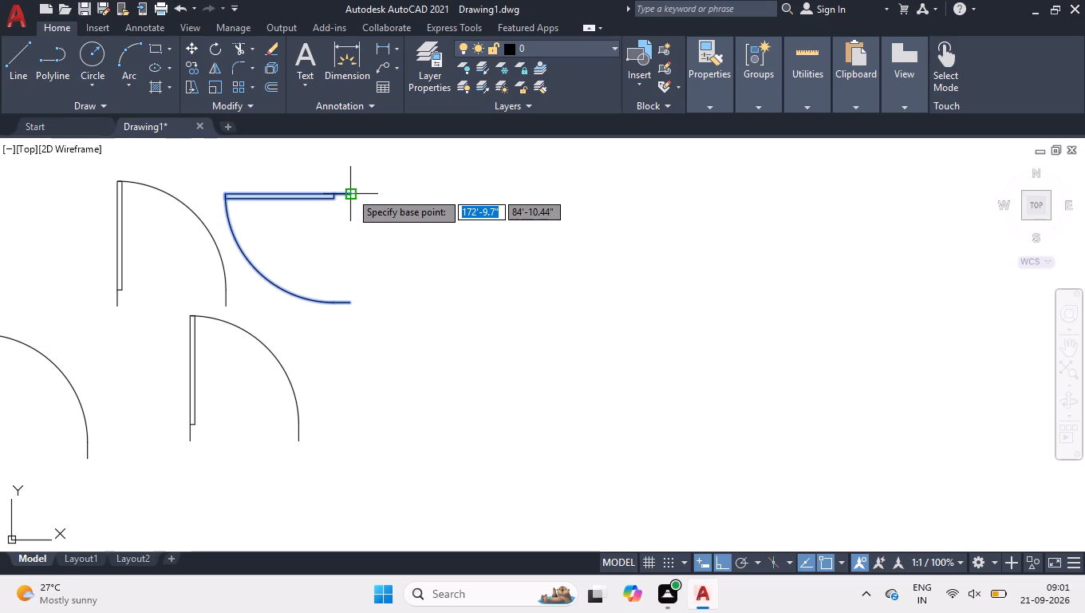
pyautogui.click(350, 192)
pyautogui.click(406, 214)
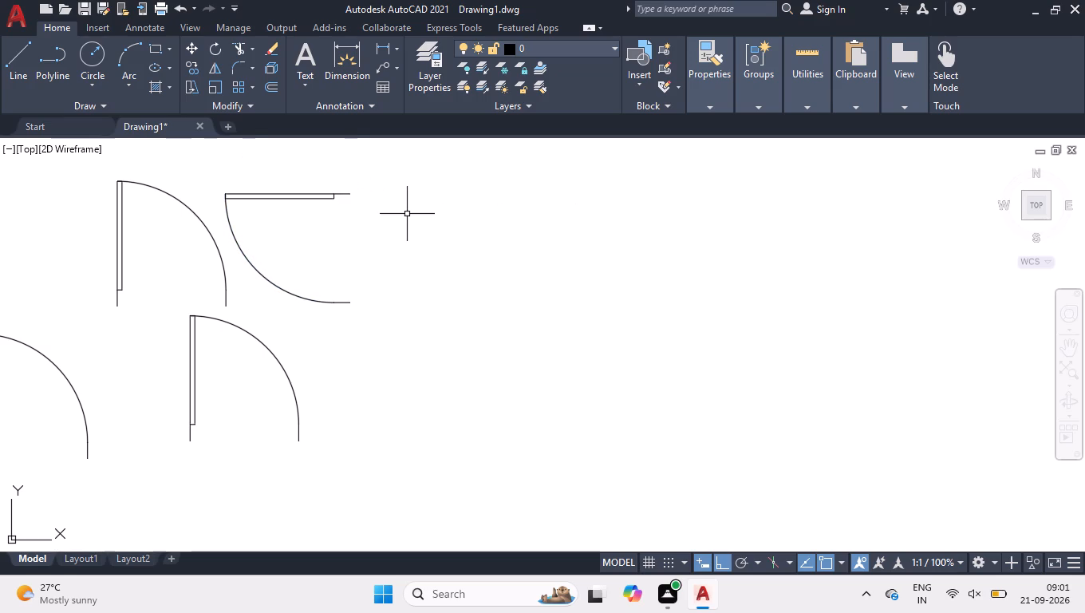
# Move the flipped door block horizontally to line up with the partition of the small room below the staircase.
pyautogui.click(355, 192)
pyautogui.click(333, 210)
pyautogui.press('m')
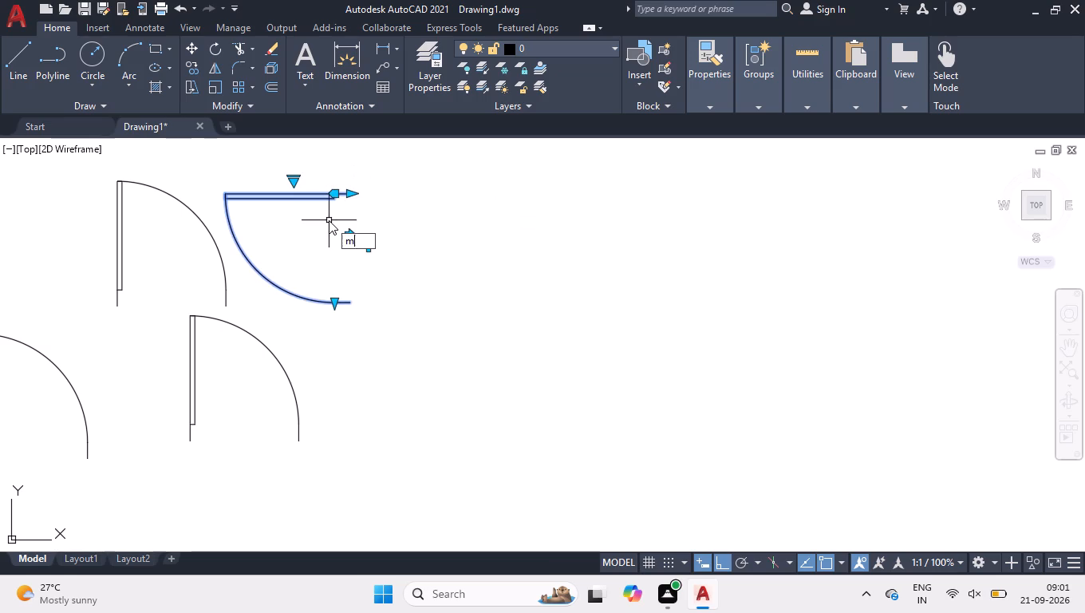
pyautogui.press('Return')
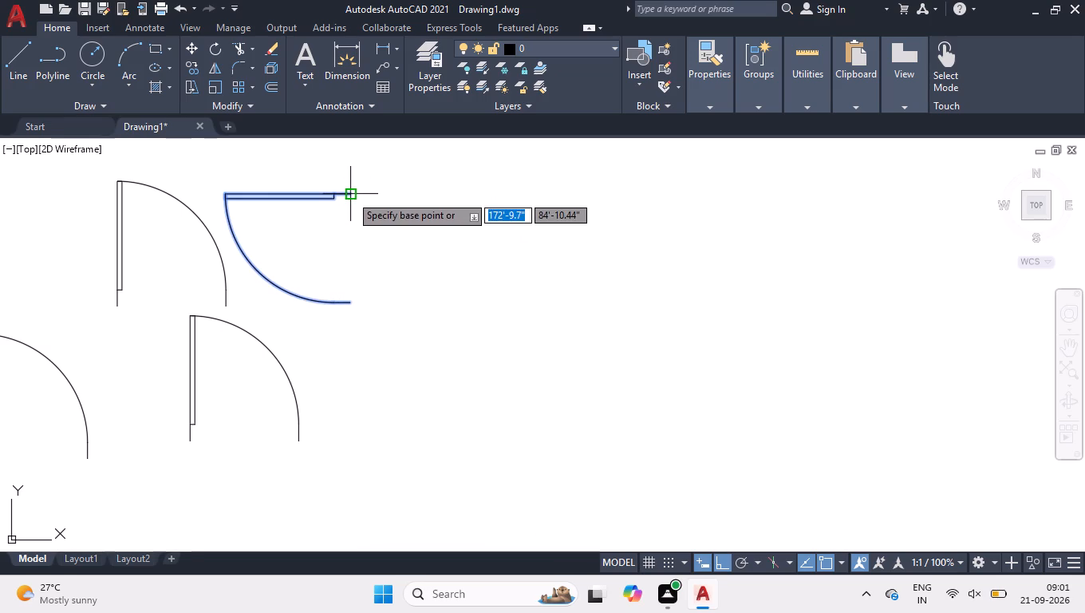
pyautogui.click(350, 195)
pyautogui.scroll(-6, 352, 200)
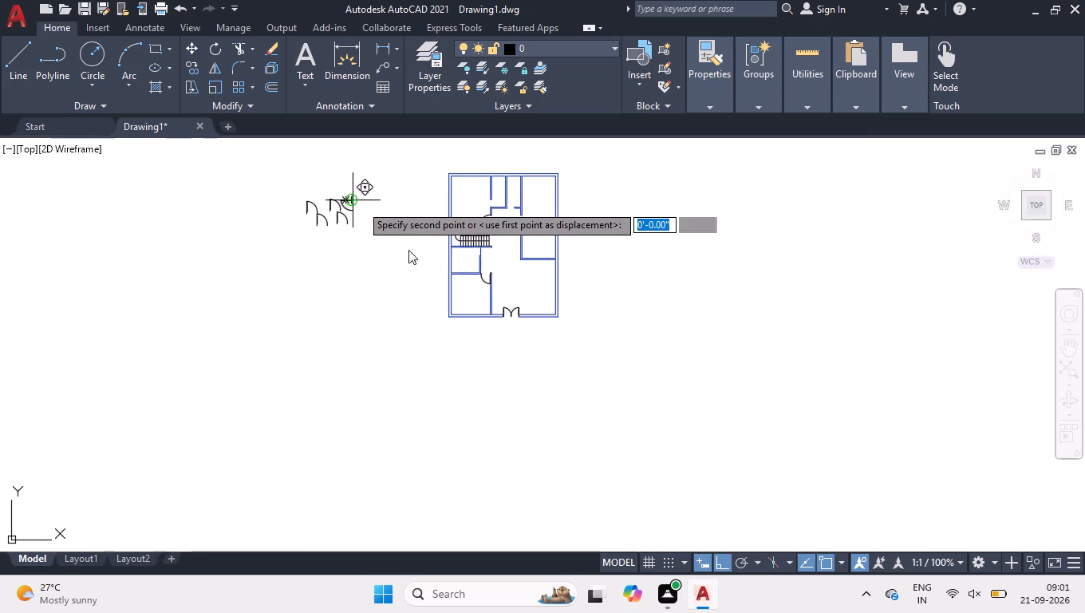
pyautogui.scroll(5, 482, 245)
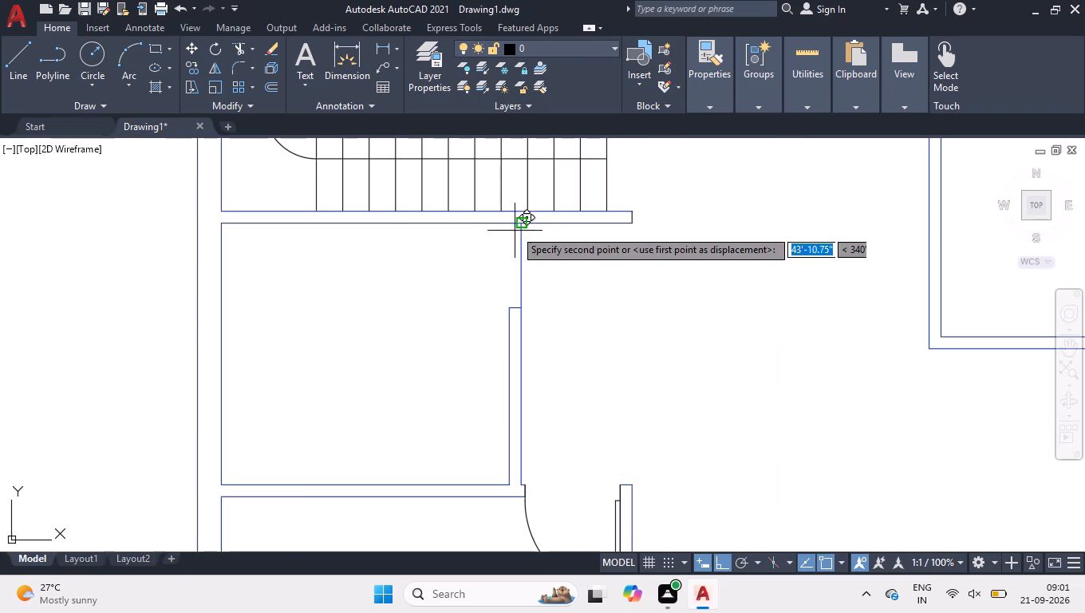
pyautogui.click(519, 223)
# Move the flipped door block straight down onto the top corner of the small room's opening below the staircase.
pyautogui.scroll(-4, 452, 283)
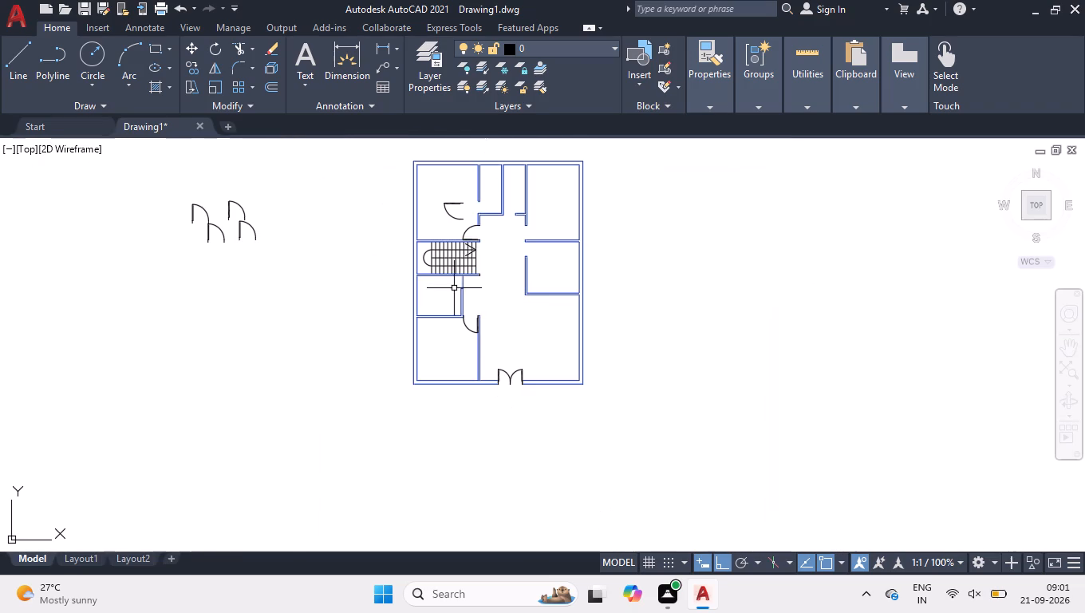
pyautogui.click(459, 200)
pyautogui.moveTo(237, 85); pyautogui.dragTo(120, 10)
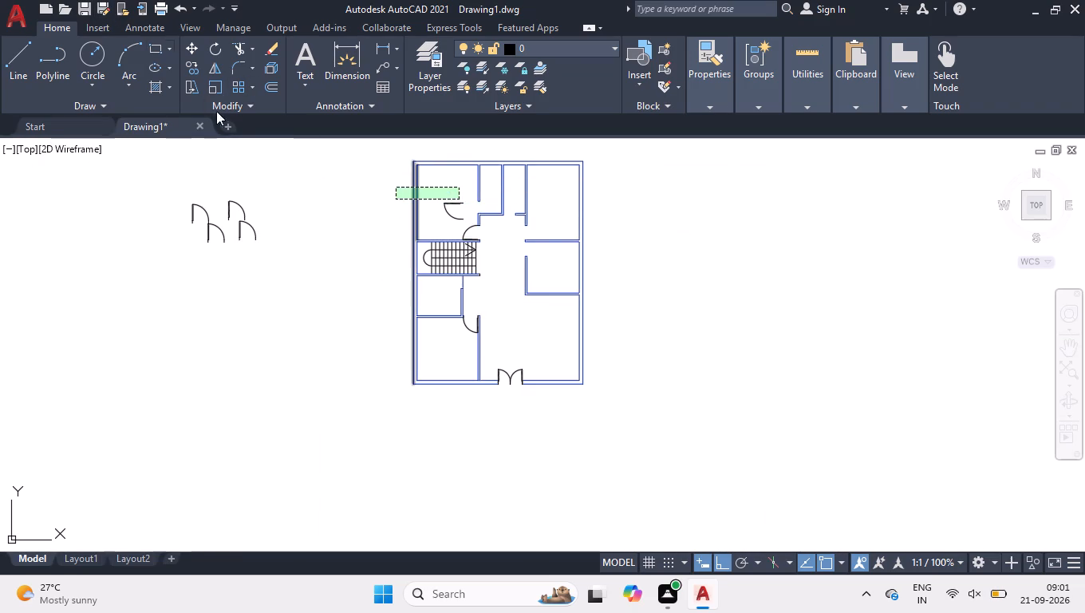
pyautogui.click(446, 229)
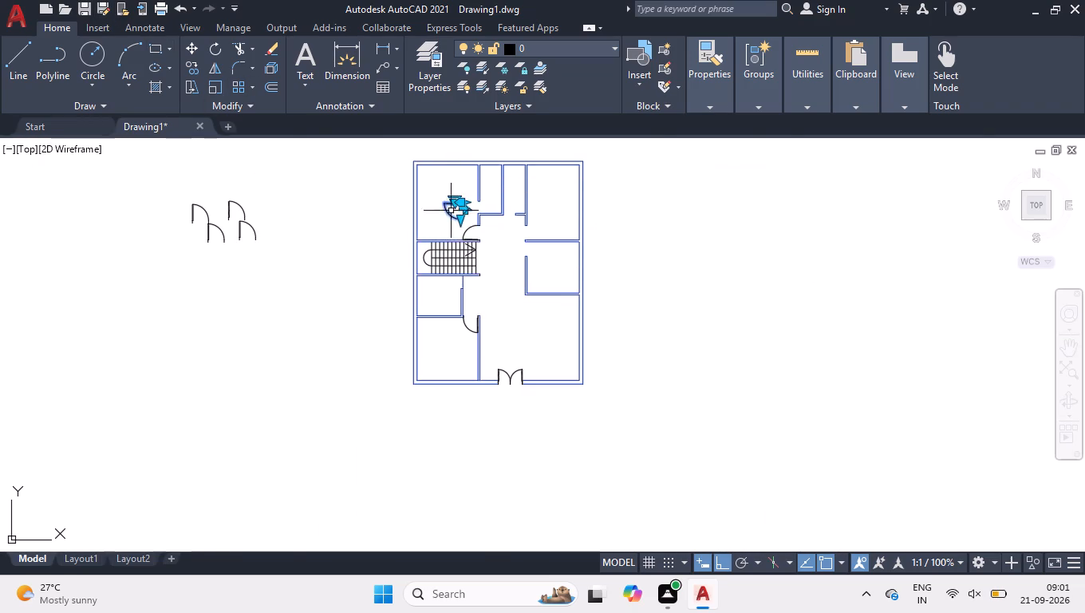
pyautogui.scroll(6, 449, 209)
pyautogui.scroll(4, 531, 200)
pyautogui.press('space')
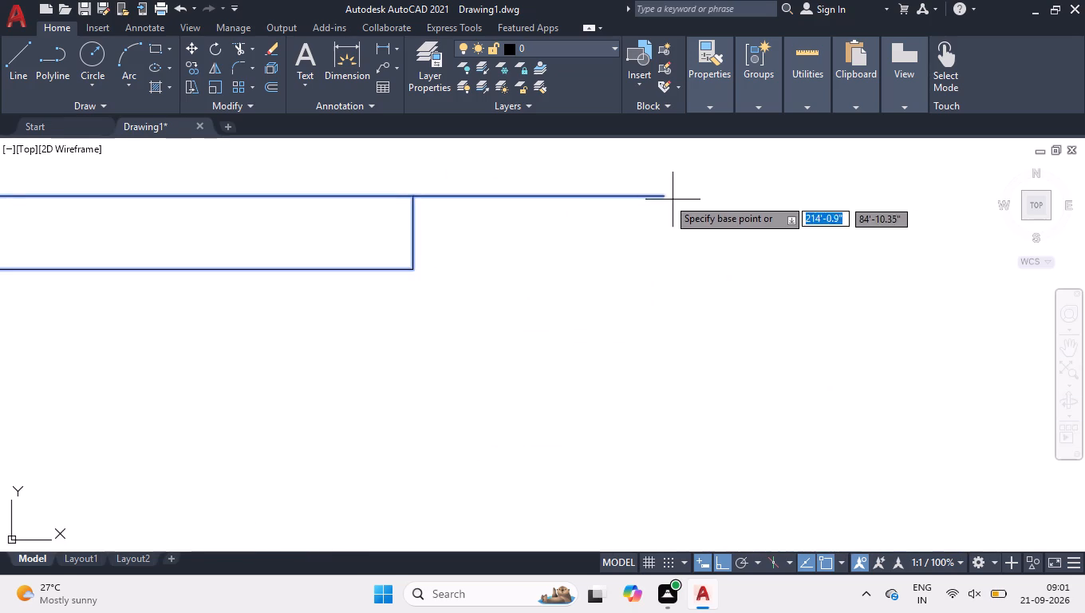
pyautogui.click(667, 197)
pyautogui.scroll(-7, 614, 225)
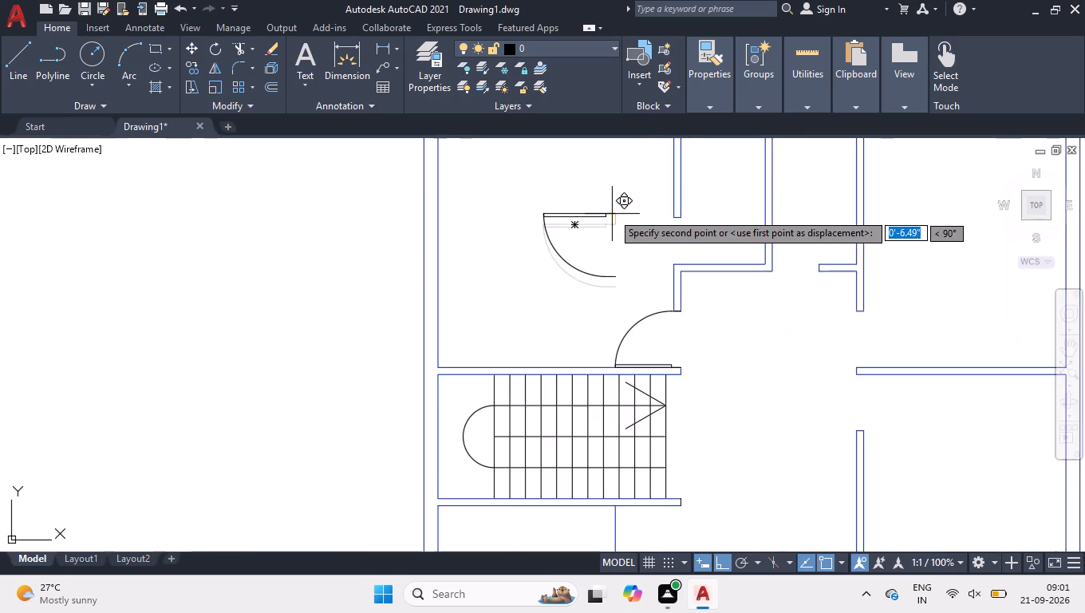
pyautogui.scroll(-1, 613, 208)
pyautogui.scroll(3, 616, 430)
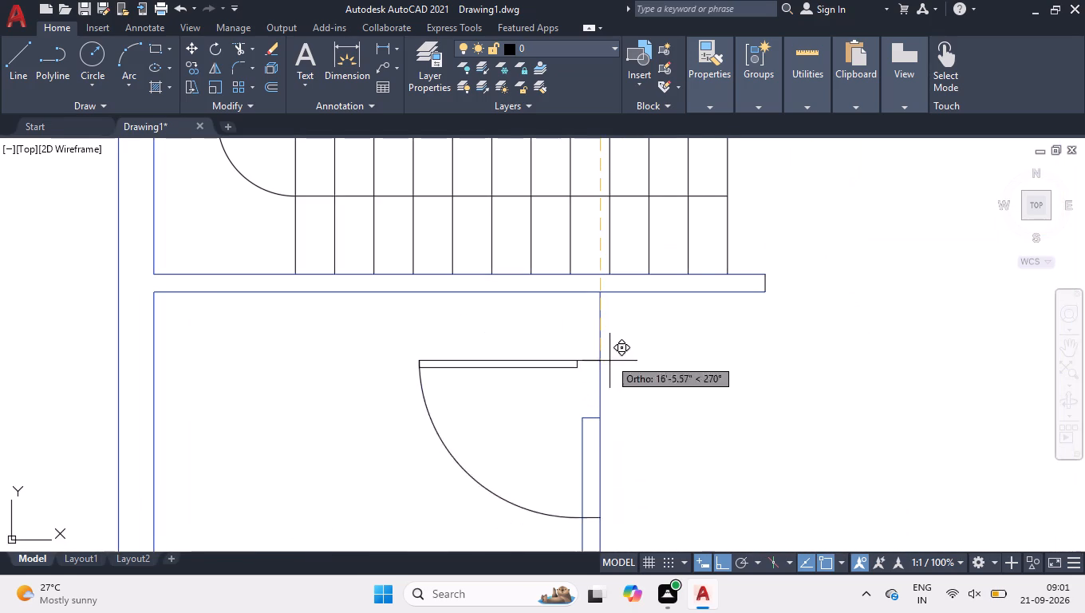
pyautogui.click(598, 293)
# Move the upper-right spare door block by its leaf-side lower endpoint onto the left corner of the upper-middle narrow room's opening.
pyautogui.scroll(-4, 510, 319)
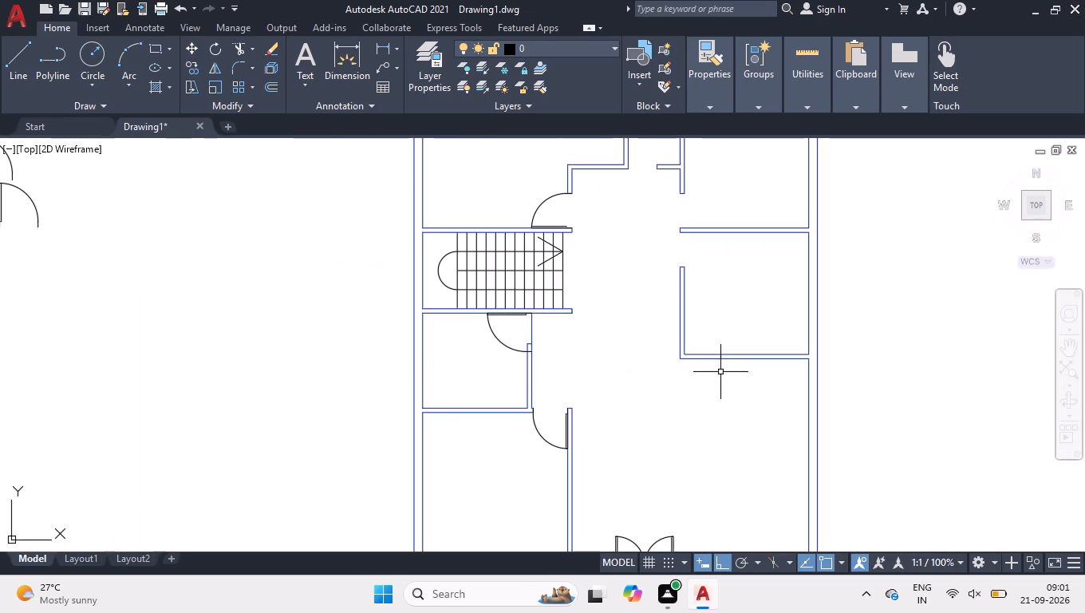
pyautogui.scroll(-2, 647, 365)
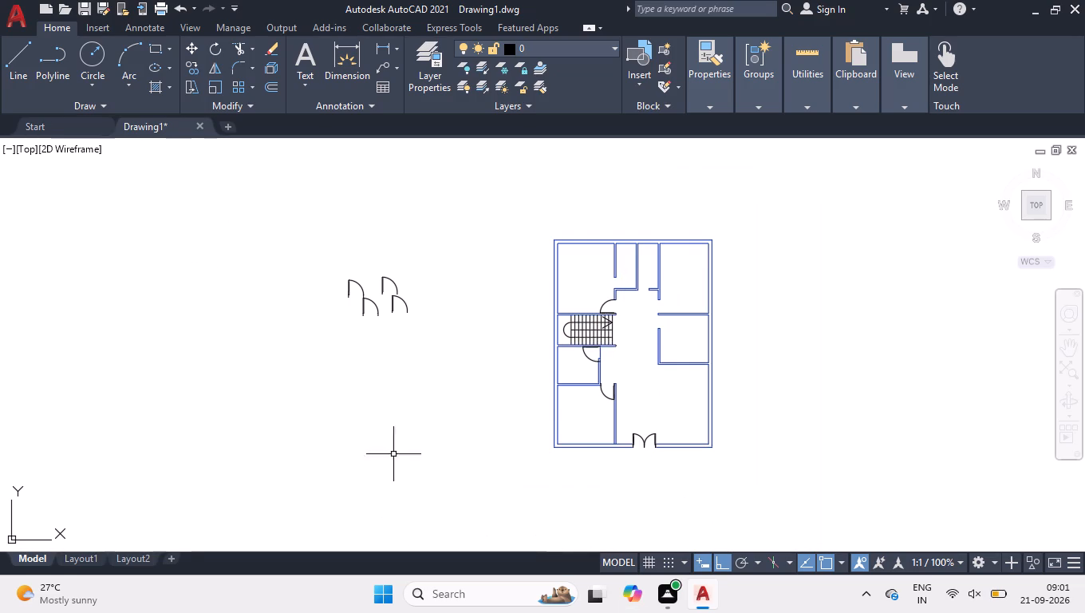
pyautogui.click(382, 284)
pyautogui.scroll(6, 381, 285)
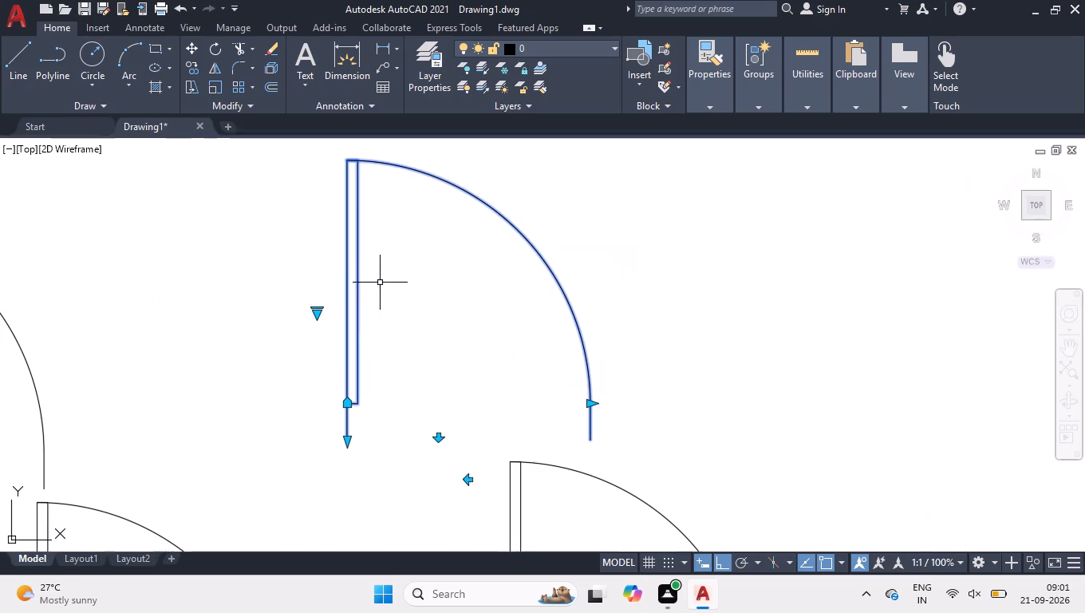
pyautogui.press('space')
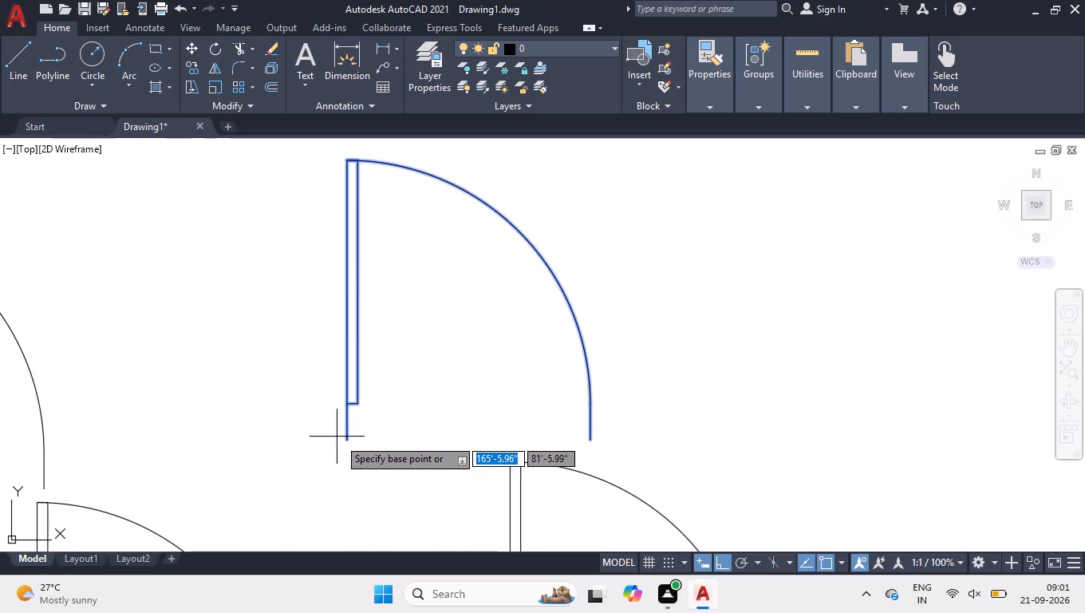
pyautogui.click(349, 445)
pyautogui.scroll(-3, 345, 427)
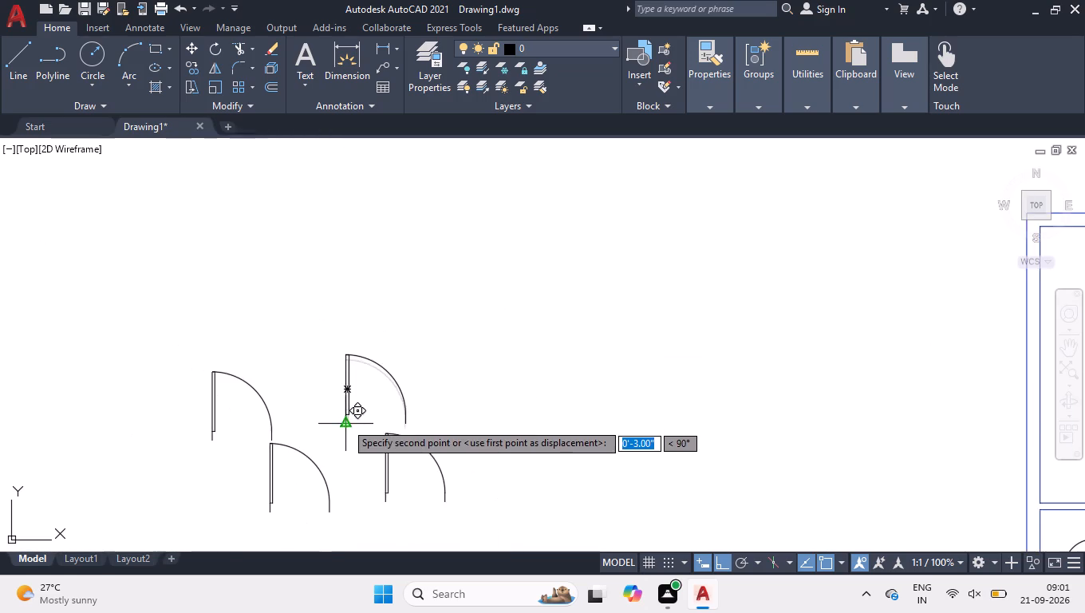
pyautogui.scroll(-1, 348, 416)
pyautogui.scroll(-1, 432, 314)
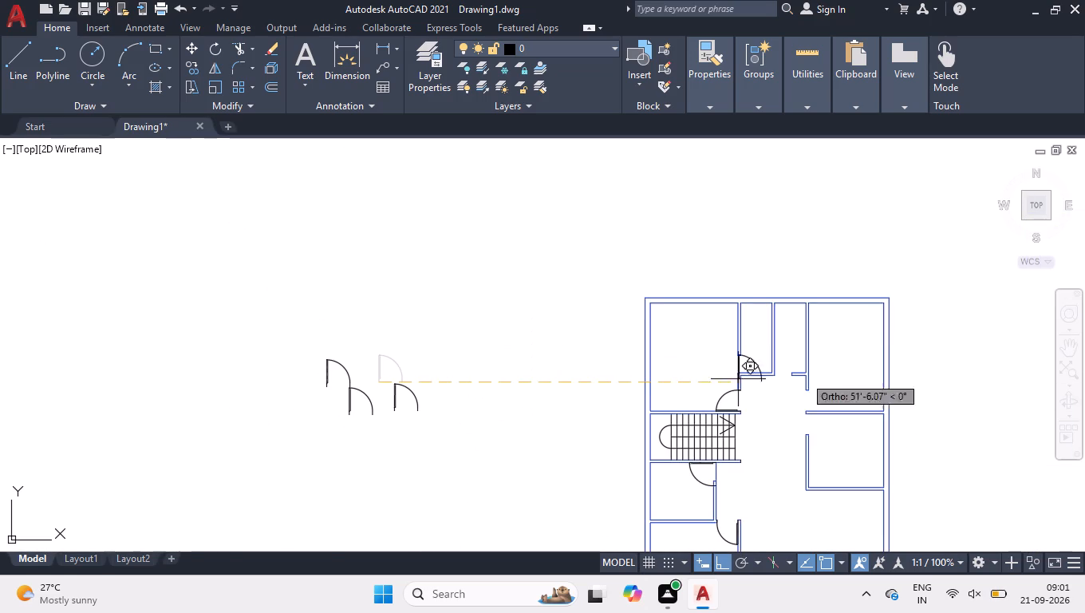
pyautogui.scroll(3, 815, 349)
pyautogui.scroll(3, 750, 409)
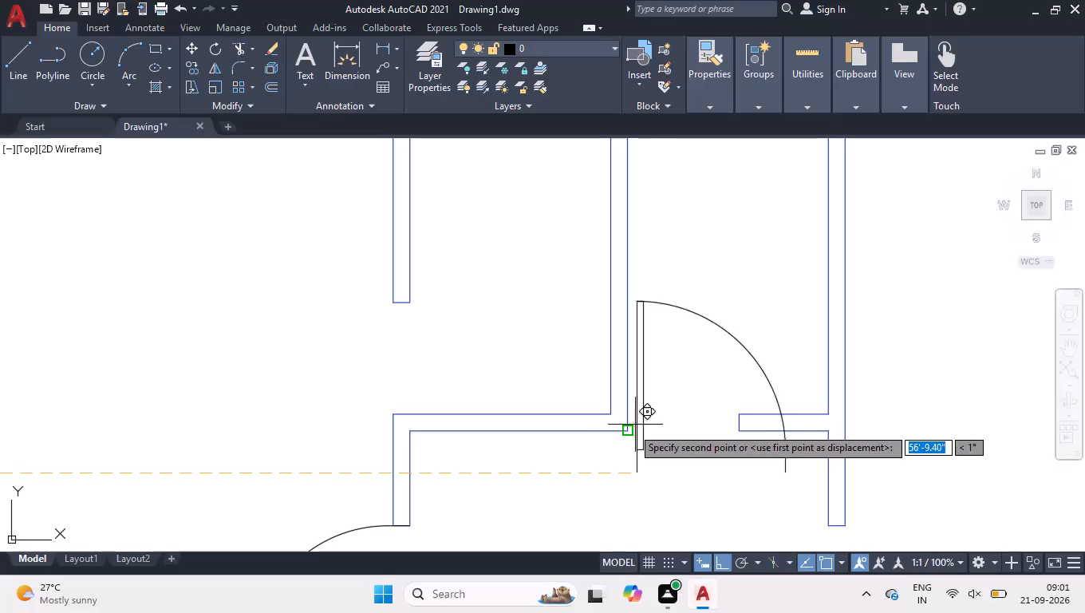
pyautogui.click(629, 429)
# Rotate the three remaining spare door blocks together 90° clockwise about the lower leaf-side endpoint of the middle one.
pyautogui.scroll(-4, 692, 336)
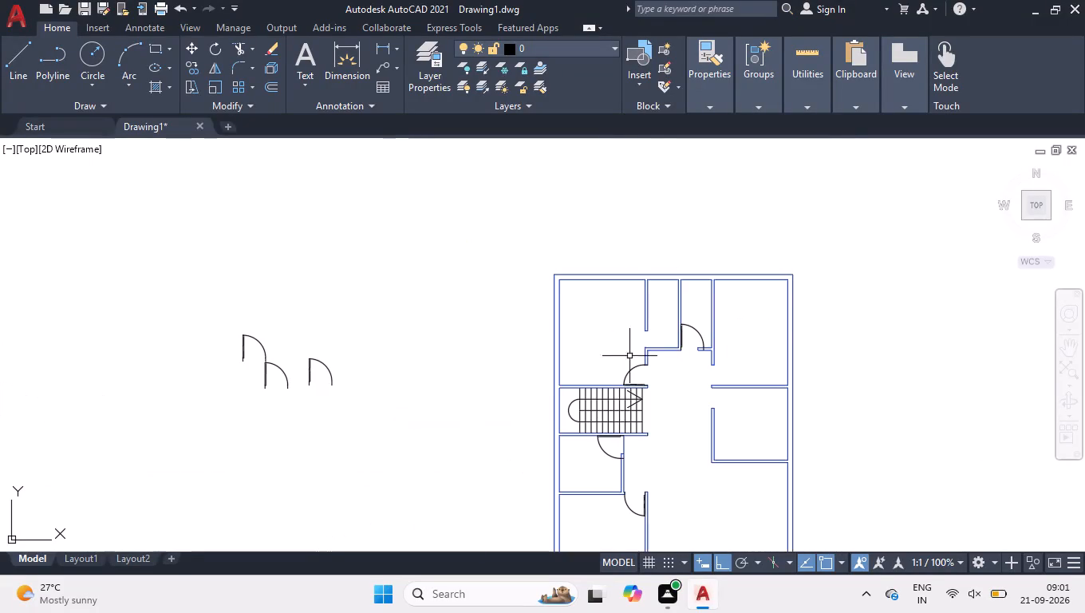
pyautogui.moveTo(398, 333); pyautogui.dragTo(389, 339)
pyautogui.click(0, 466)
pyautogui.press('r')
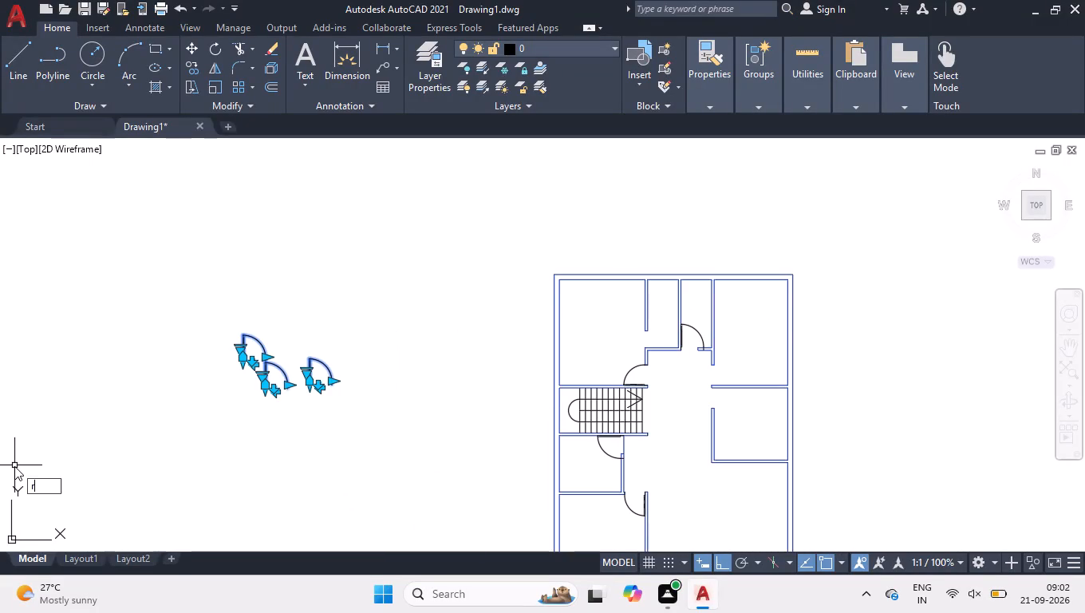
pyautogui.press('o')
pyautogui.press('Return')
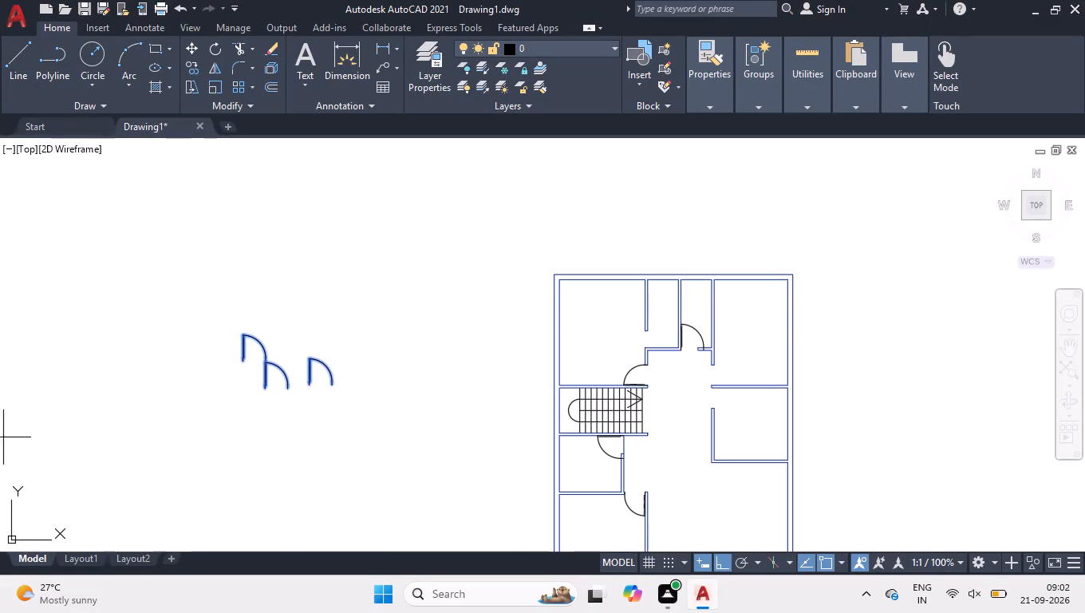
pyautogui.click(263, 391)
pyautogui.click(241, 505)
# Flip the lowest rotated spare door block so its leaf is at the bottom and the arc swings above.
pyautogui.click(273, 473)
pyautogui.click(261, 441)
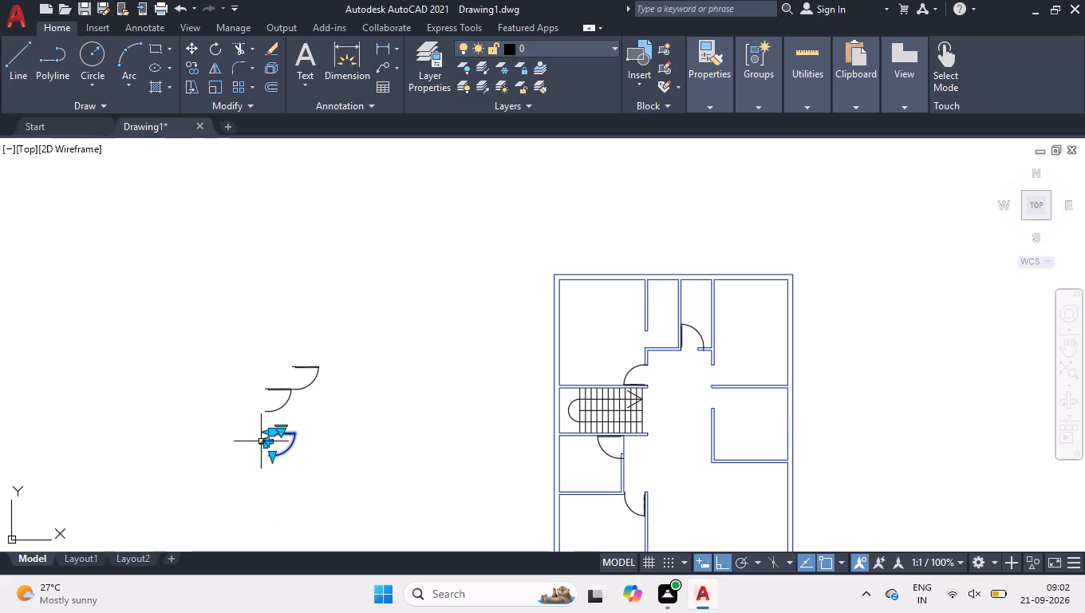
pyautogui.scroll(2, 259, 426)
pyautogui.click(268, 473)
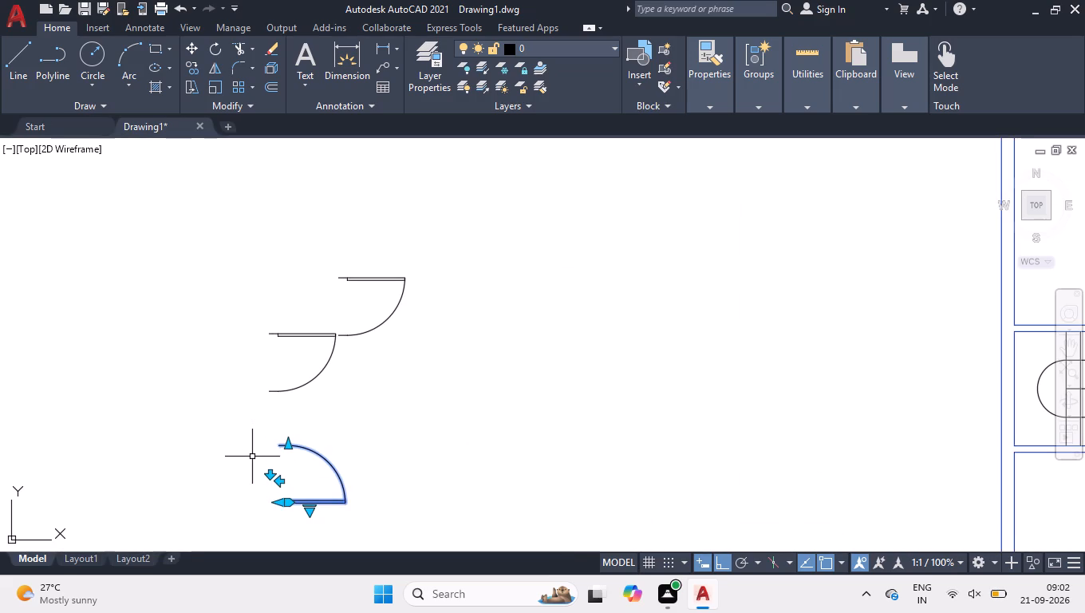
# Move the flipped door block by its leaf endpoint onto the lower corner of the upper-right room's opening.
pyautogui.press('m')
pyautogui.press('Return')
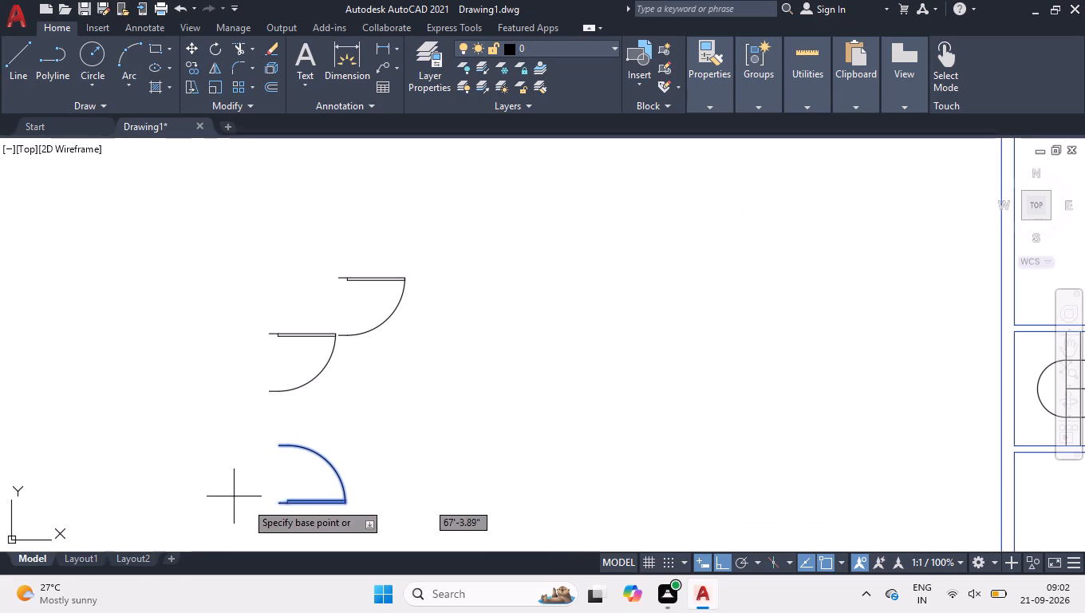
pyautogui.click(278, 504)
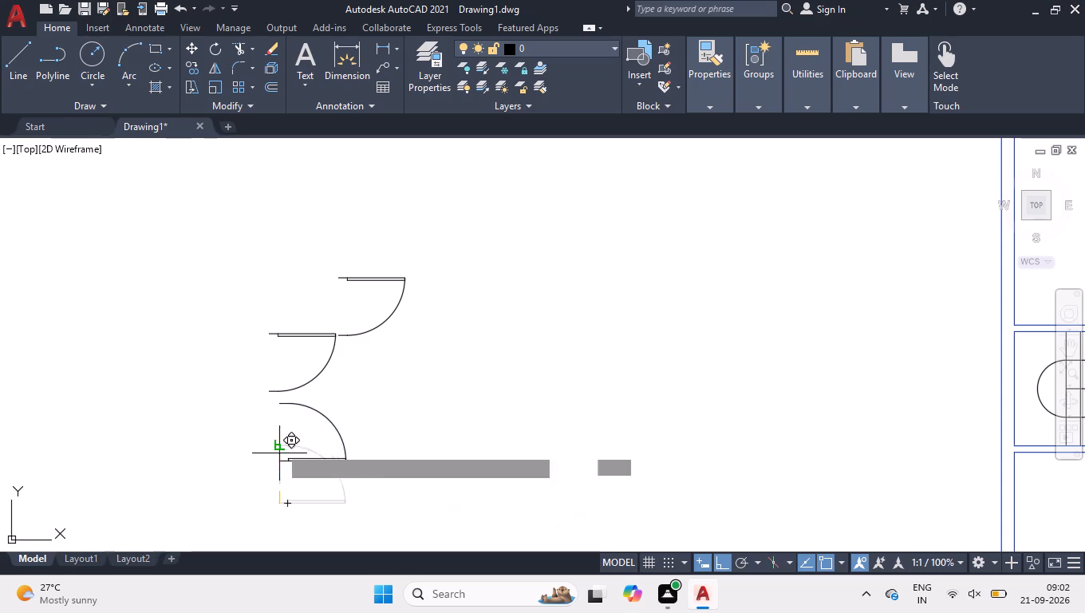
pyautogui.scroll(-3, 278, 441)
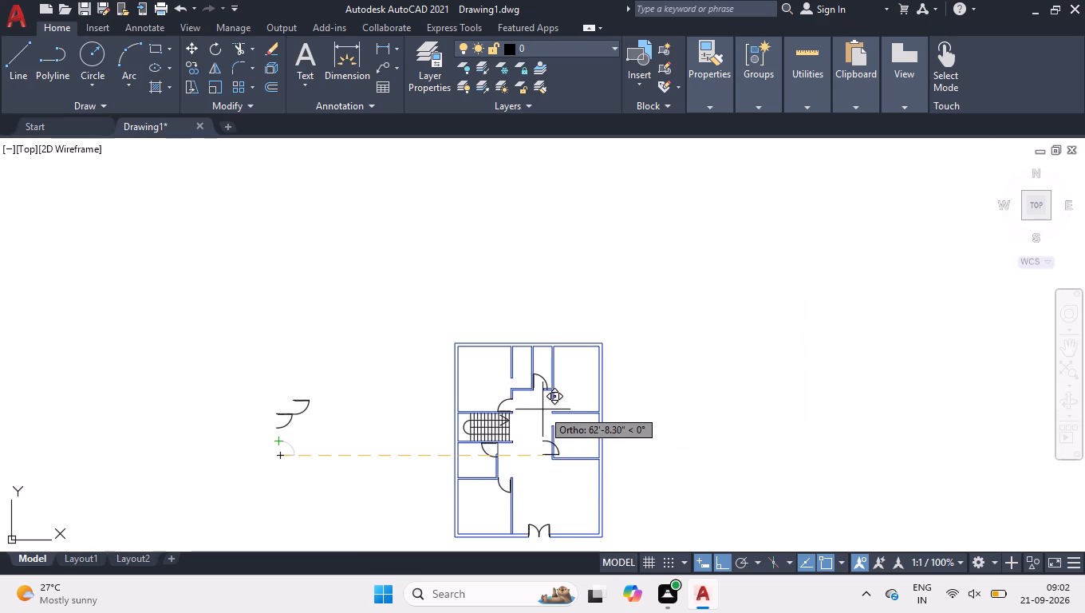
pyautogui.scroll(3, 542, 409)
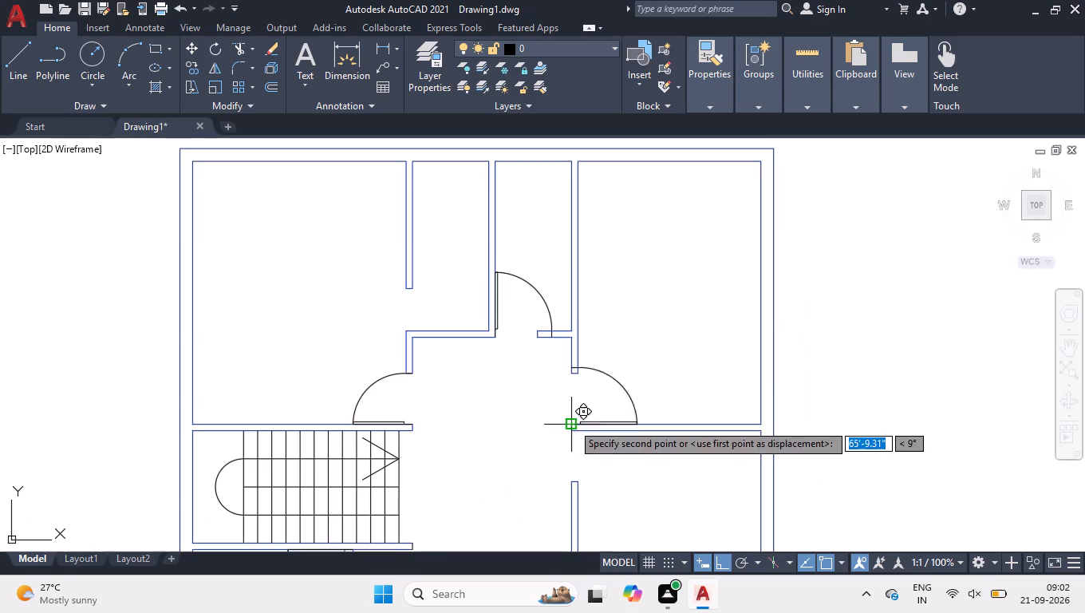
pyautogui.click(572, 423)
# Move the upper of the two remaining spare door blocks onto the top corner of the middle-right room's opening.
pyautogui.scroll(-2, 550, 401)
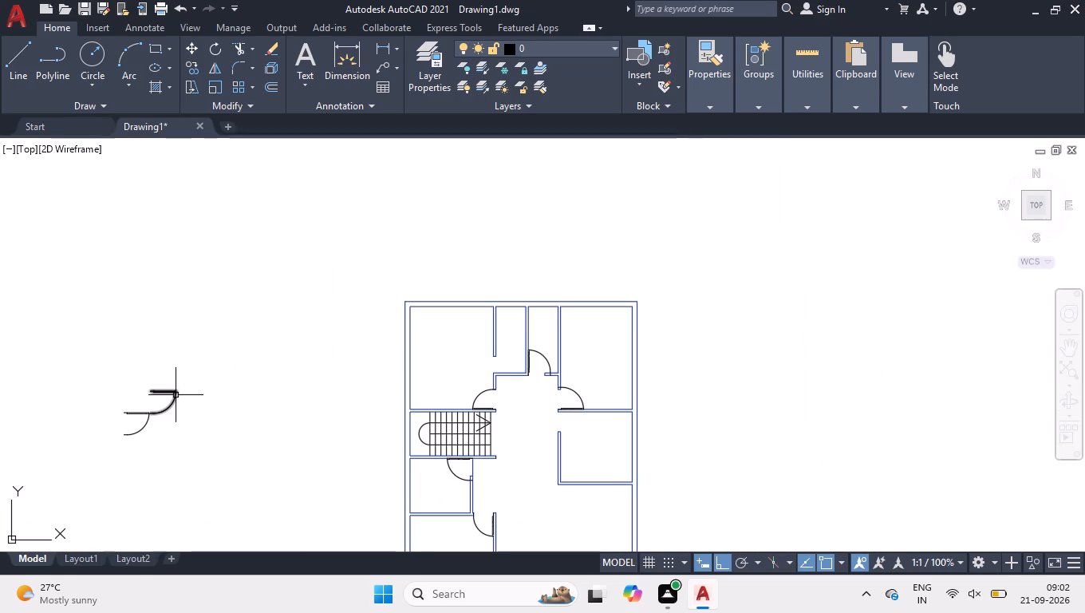
pyautogui.click(176, 395)
pyautogui.scroll(2, 117, 395)
pyautogui.scroll(3, 237, 394)
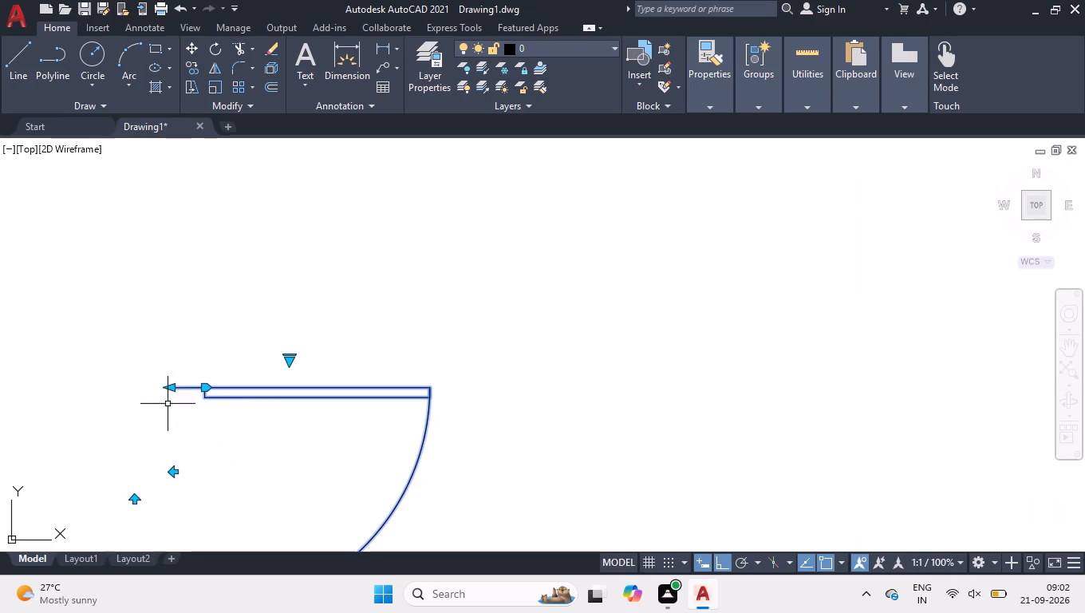
pyautogui.press('space')
pyautogui.click(171, 390)
pyautogui.scroll(-2, 186, 372)
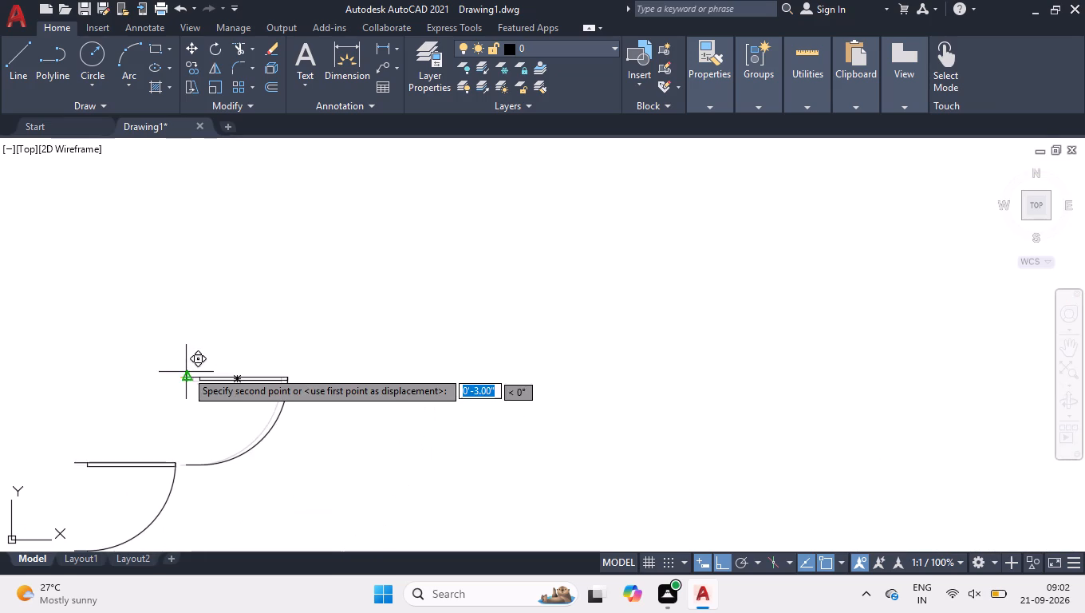
pyautogui.scroll(-2, 186, 367)
pyautogui.scroll(2, 810, 433)
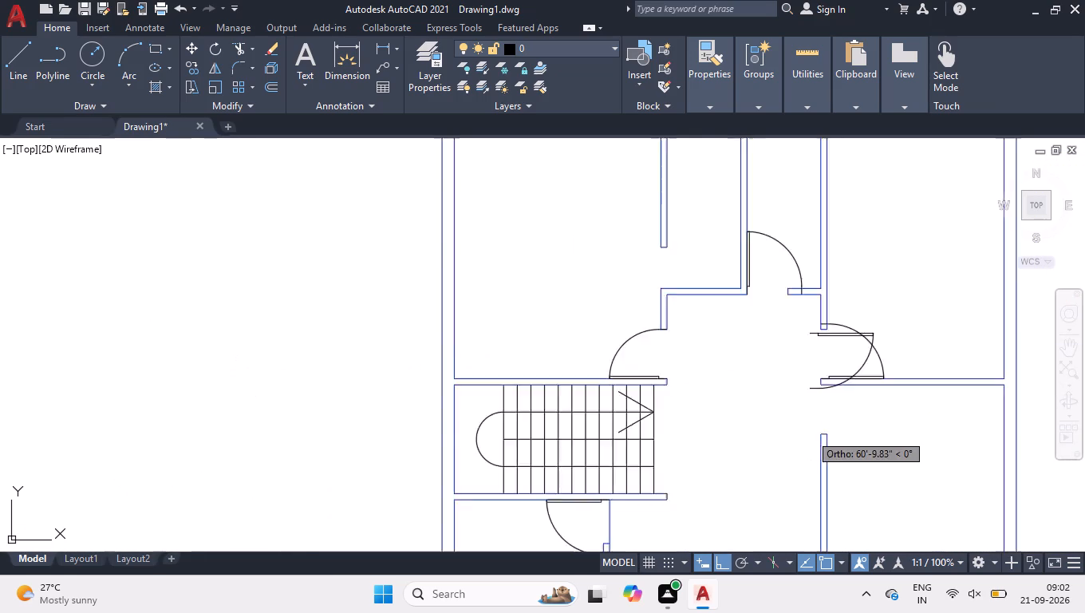
pyautogui.scroll(2, 810, 433)
pyautogui.click(845, 238)
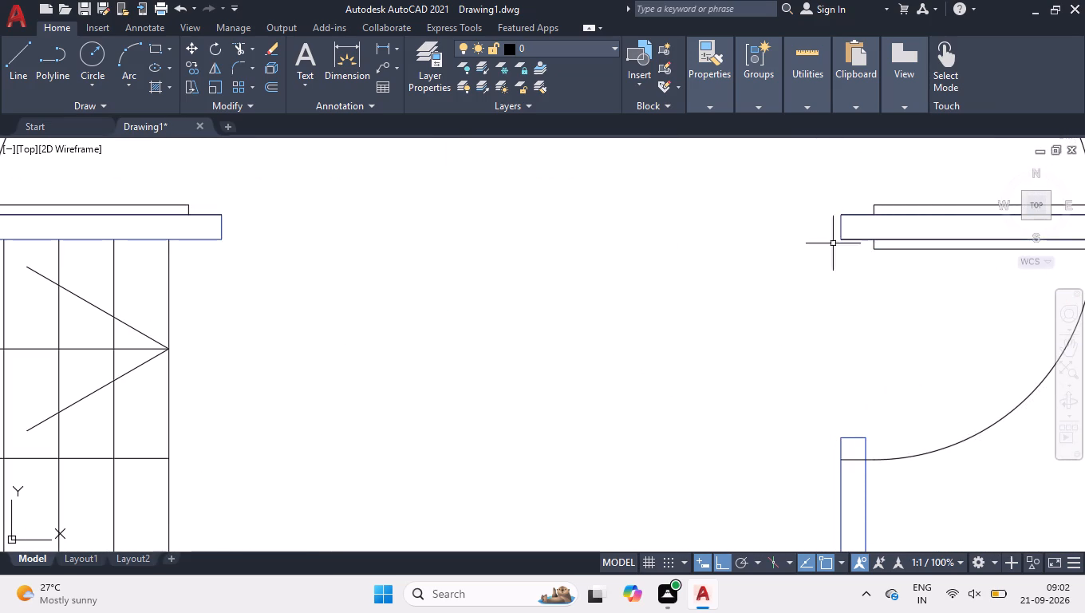
# Flip the last spare door block so its leaf is at the bottom and the arc swings above.
pyautogui.scroll(-4, 722, 247)
pyautogui.moveTo(261, 225); pyautogui.dragTo(251, 241)
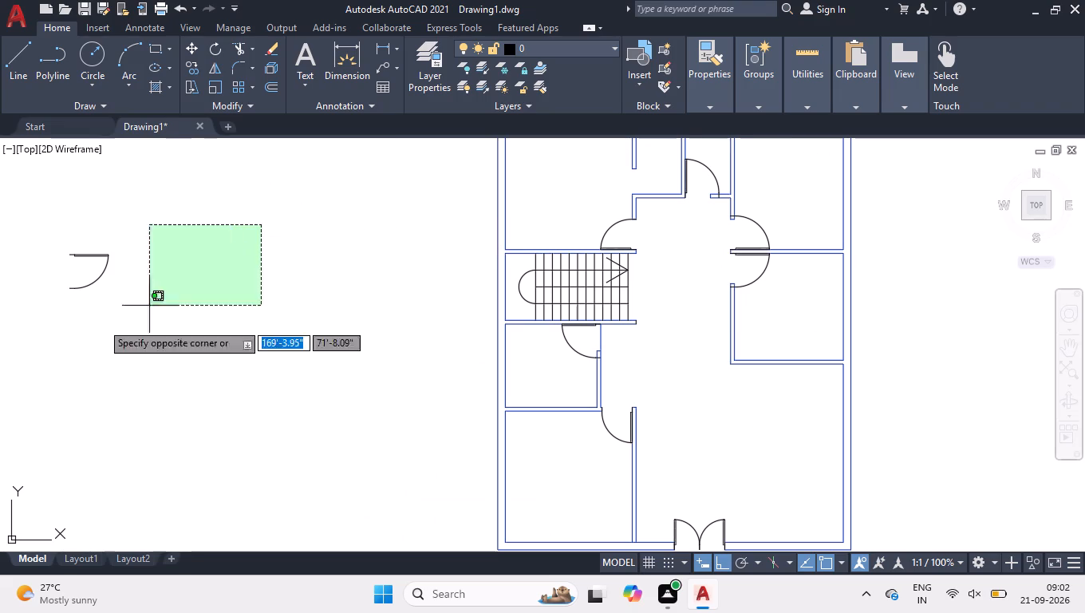
pyautogui.click(0, 352)
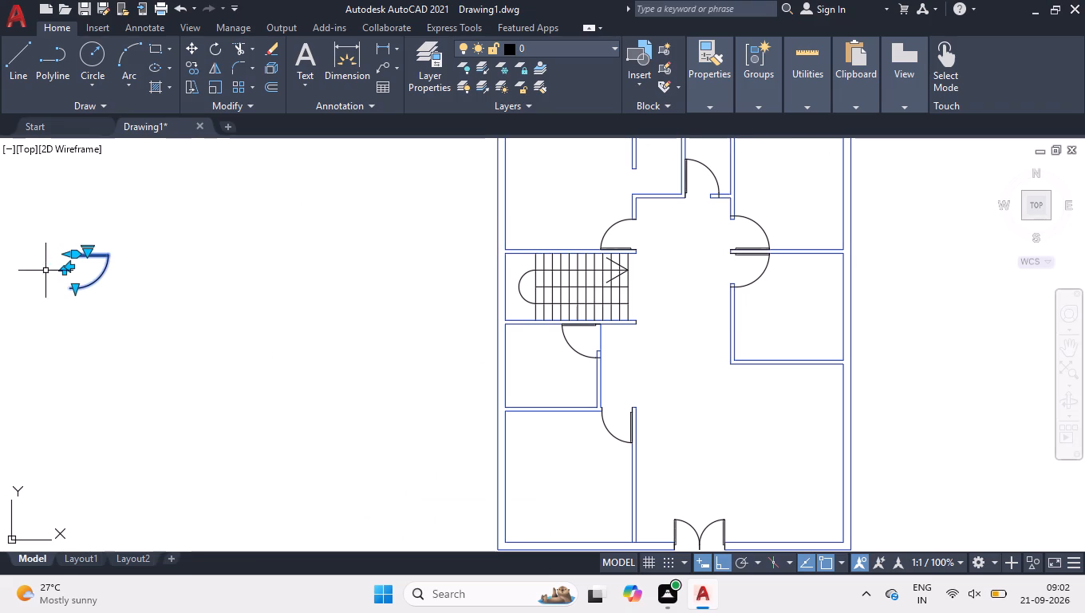
pyautogui.scroll(2, 44, 267)
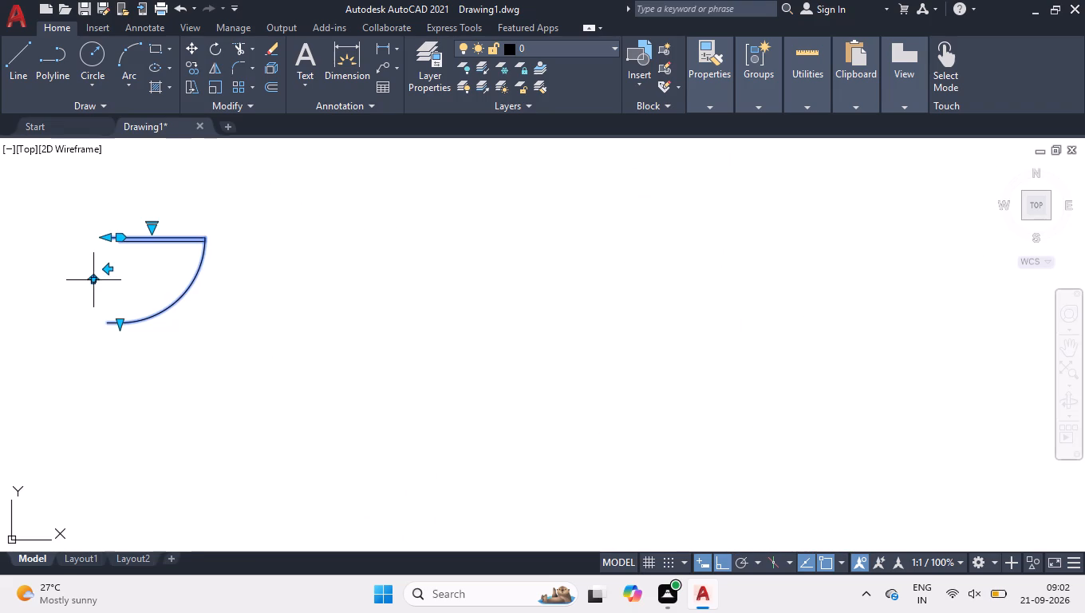
pyautogui.click(93, 282)
# Move the last flipped door block onto the lower corner of the opening between the upper-left room and adjoining narrow room.
pyautogui.press('space')
pyautogui.click(107, 322)
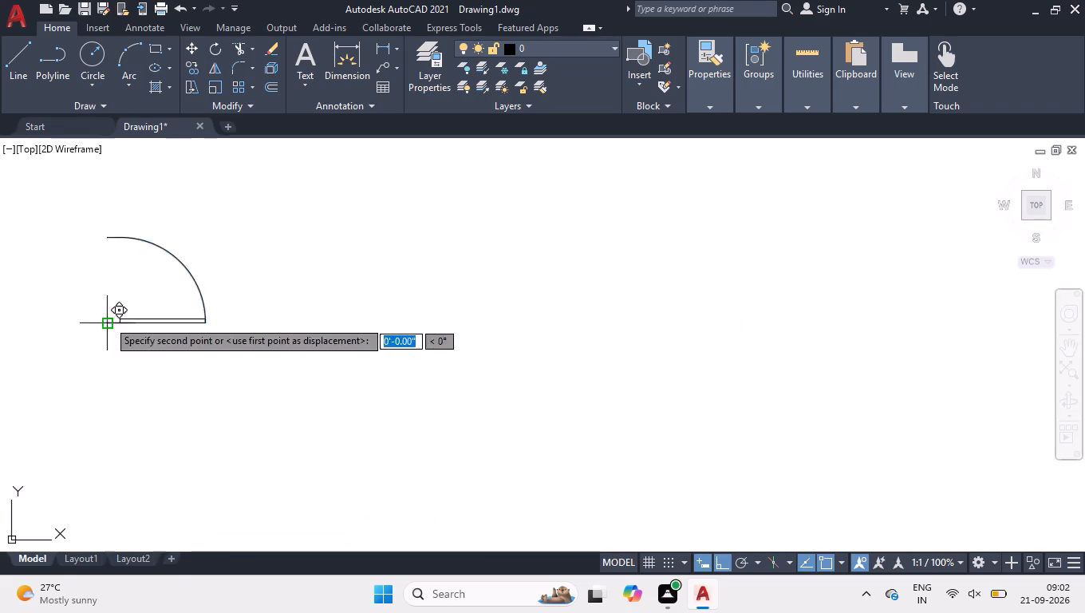
pyautogui.scroll(-3, 130, 303)
pyautogui.scroll(2, 449, 224)
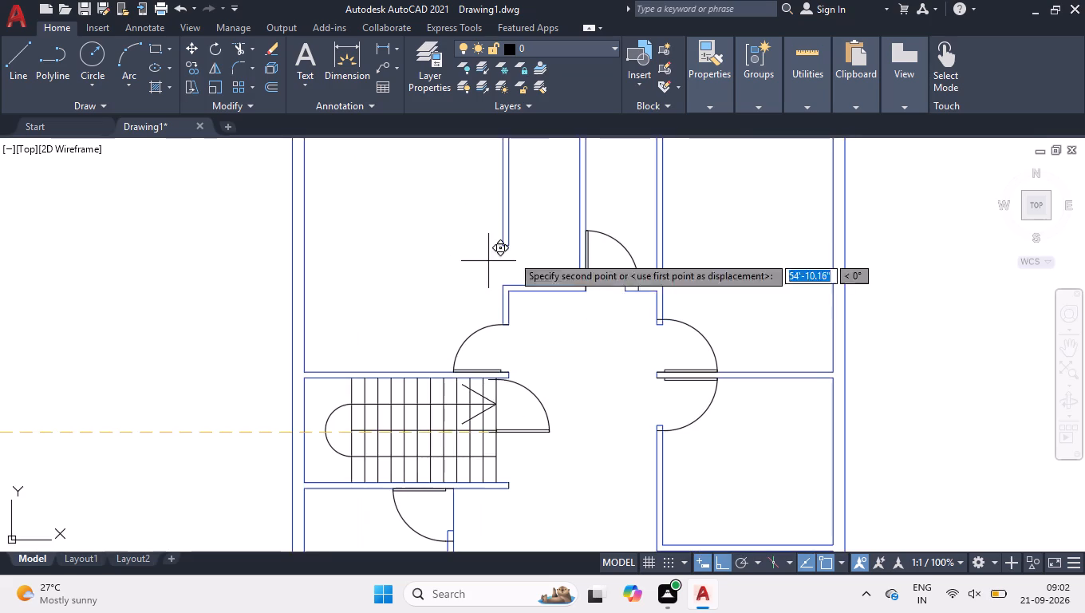
pyautogui.scroll(2, 529, 243)
pyautogui.click(455, 354)
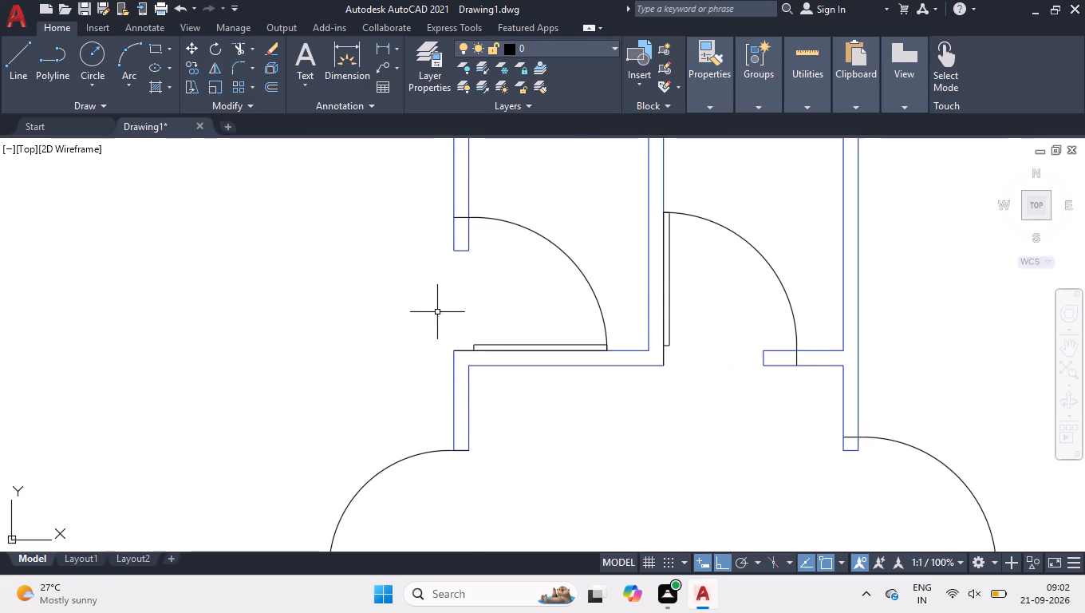
# Shrink the door block below the staircase so its arc ends at the lower edge of the small room's opening.
pyautogui.scroll(-4, 485, 243)
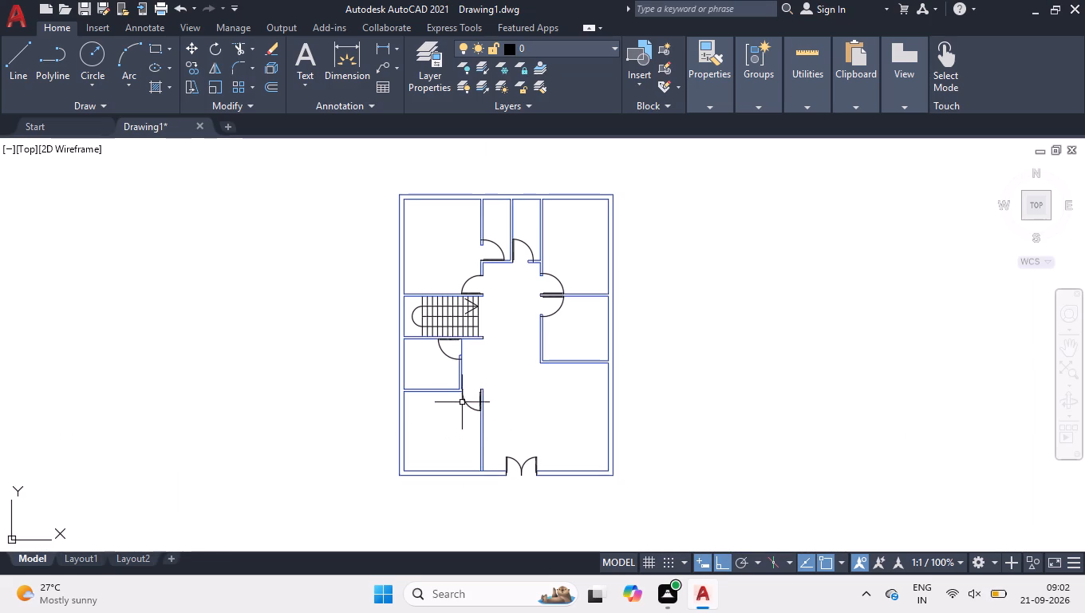
pyautogui.scroll(2, 450, 325)
pyautogui.scroll(2, 440, 421)
pyautogui.click(475, 388)
pyautogui.click(426, 429)
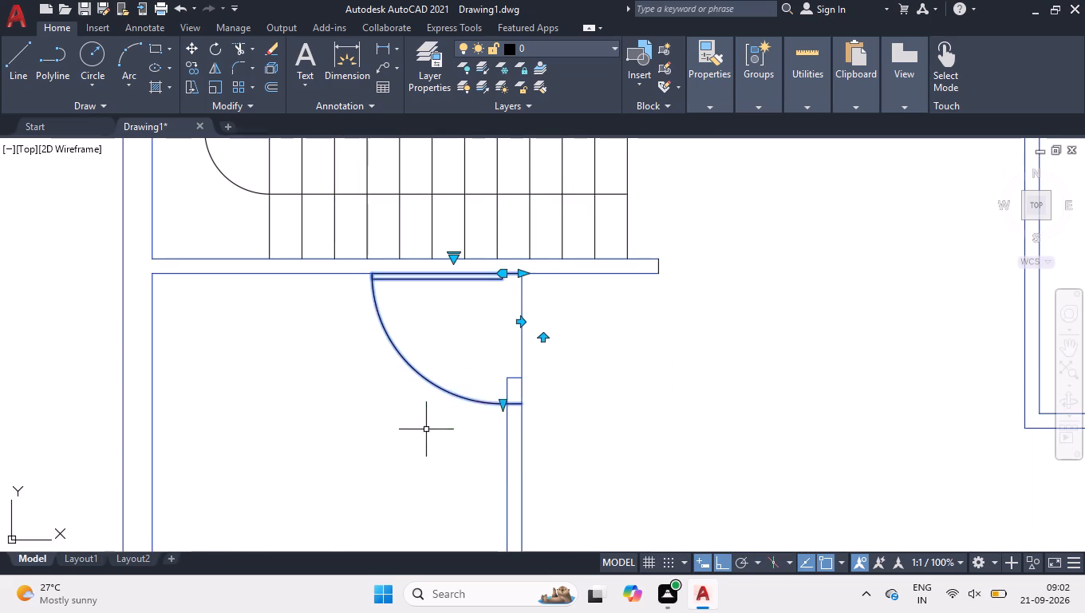
pyautogui.scroll(2, 523, 386)
pyautogui.click(460, 432)
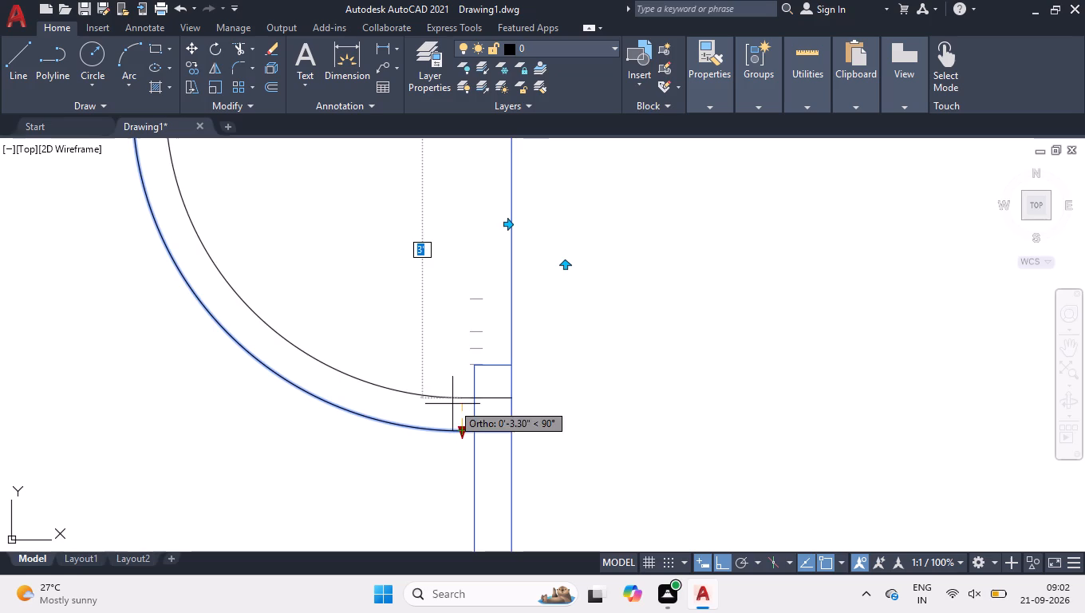
pyautogui.click(448, 375)
# Shrink the door block between the upper-left room and the adjoining narrow room so its arc ends at the opening's upper edge.
pyautogui.scroll(-7, 419, 386)
pyautogui.scroll(2, 434, 343)
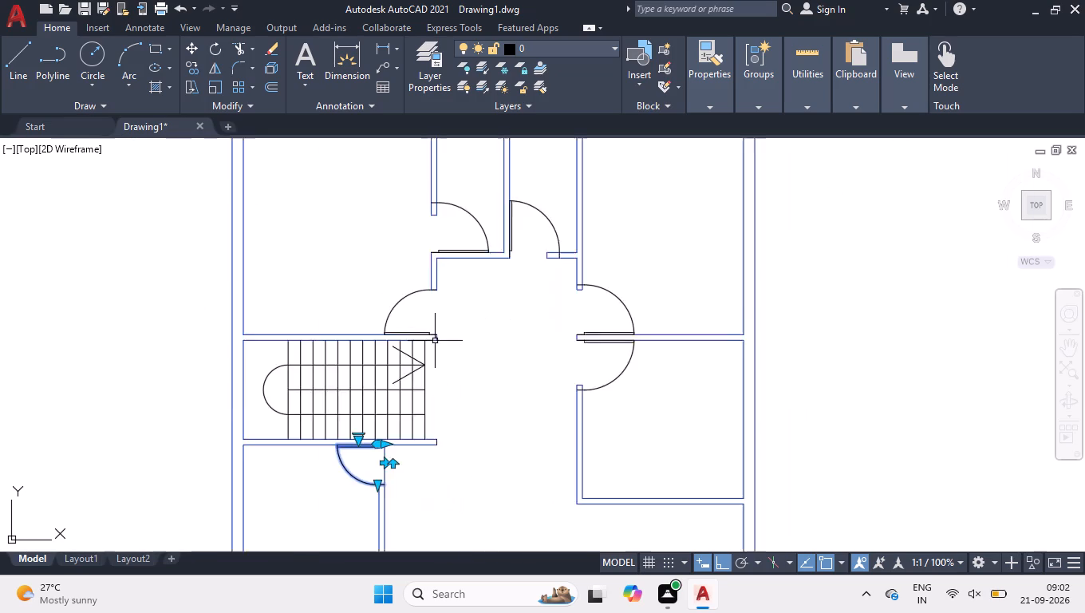
pyautogui.scroll(1, 435, 341)
pyautogui.scroll(-1, 341, 162)
pyautogui.scroll(-1, 388, 284)
pyautogui.scroll(4, 388, 183)
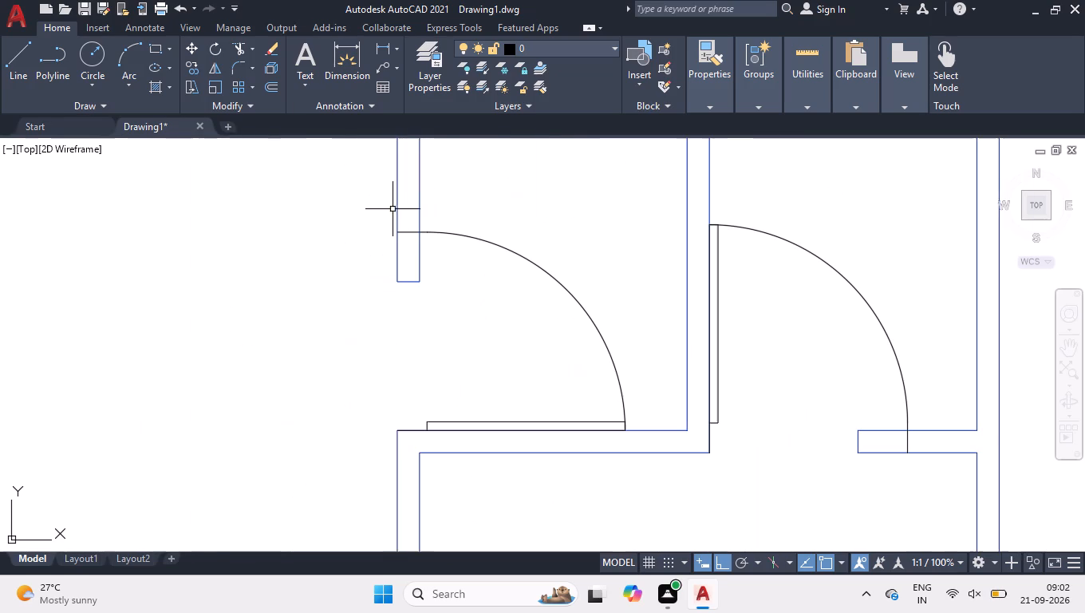
pyautogui.click(478, 286)
pyautogui.click(449, 219)
pyautogui.scroll(3, 389, 244)
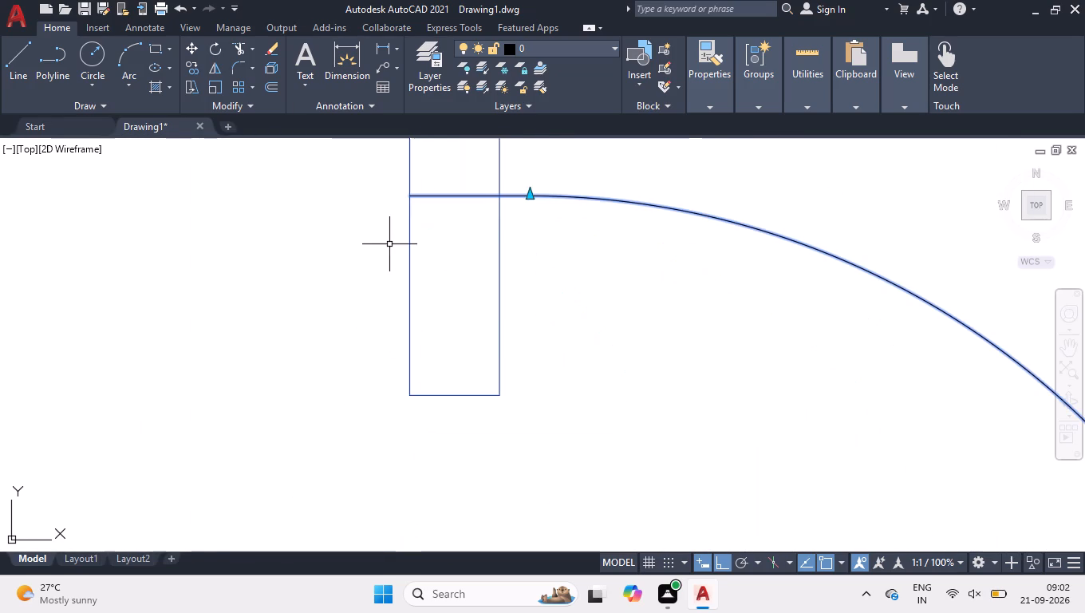
pyautogui.click(530, 195)
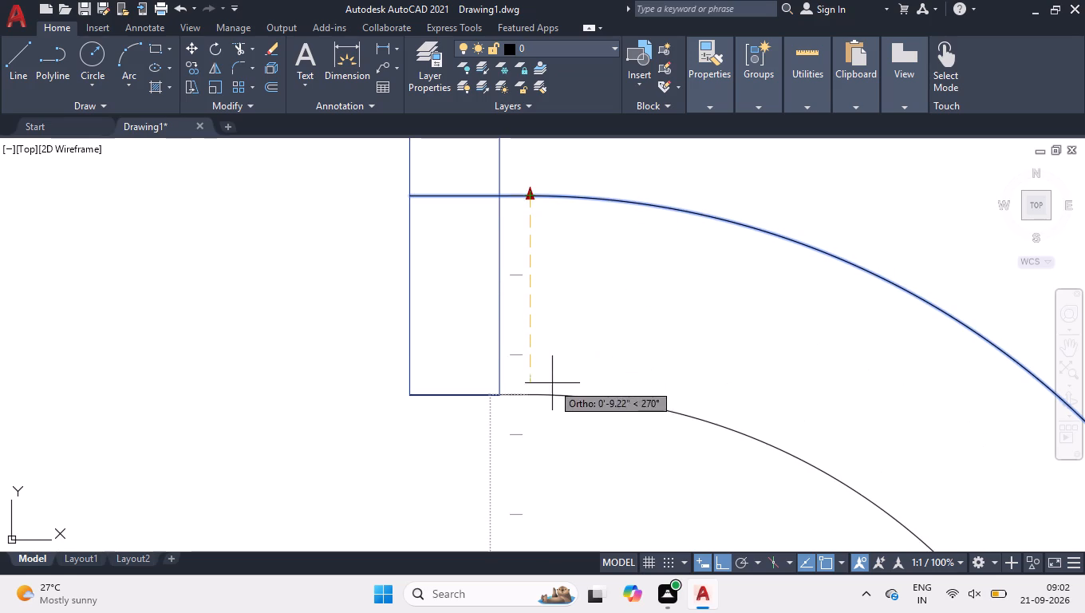
pyautogui.click(554, 401)
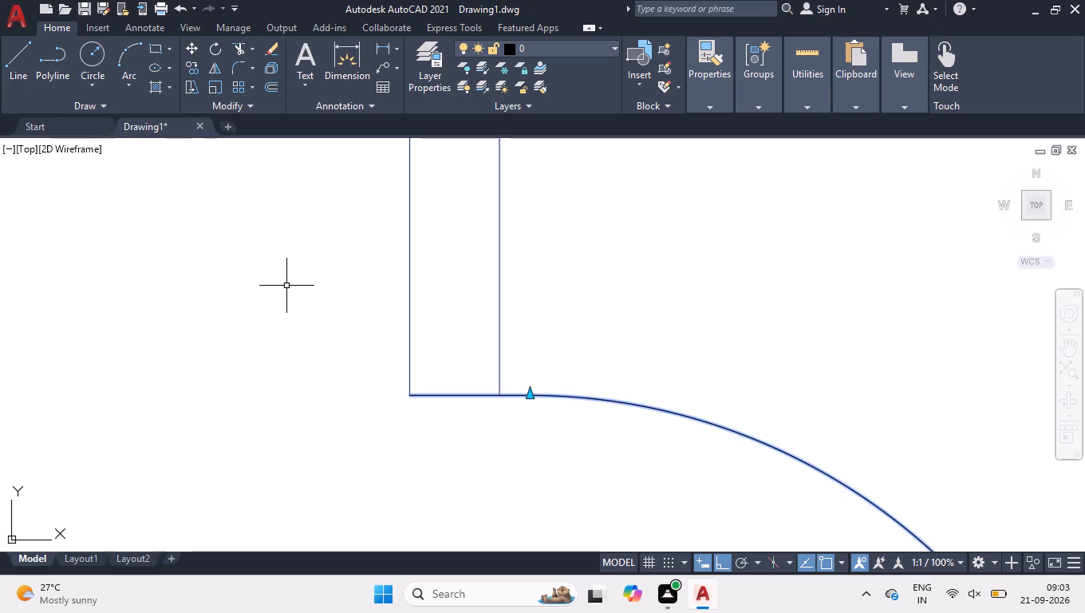
# Shrink the door block of the second narrow room at the top so its arc ends at the opening's far wall edge.
pyautogui.scroll(-5, 386, 381)
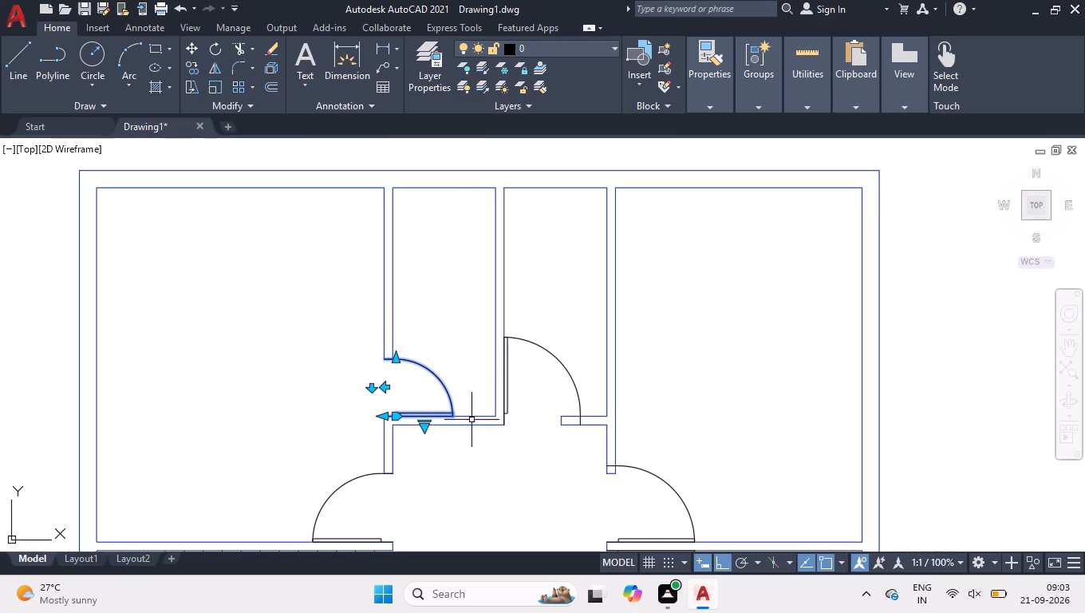
pyautogui.scroll(2, 549, 417)
pyautogui.click(633, 386)
pyautogui.click(605, 397)
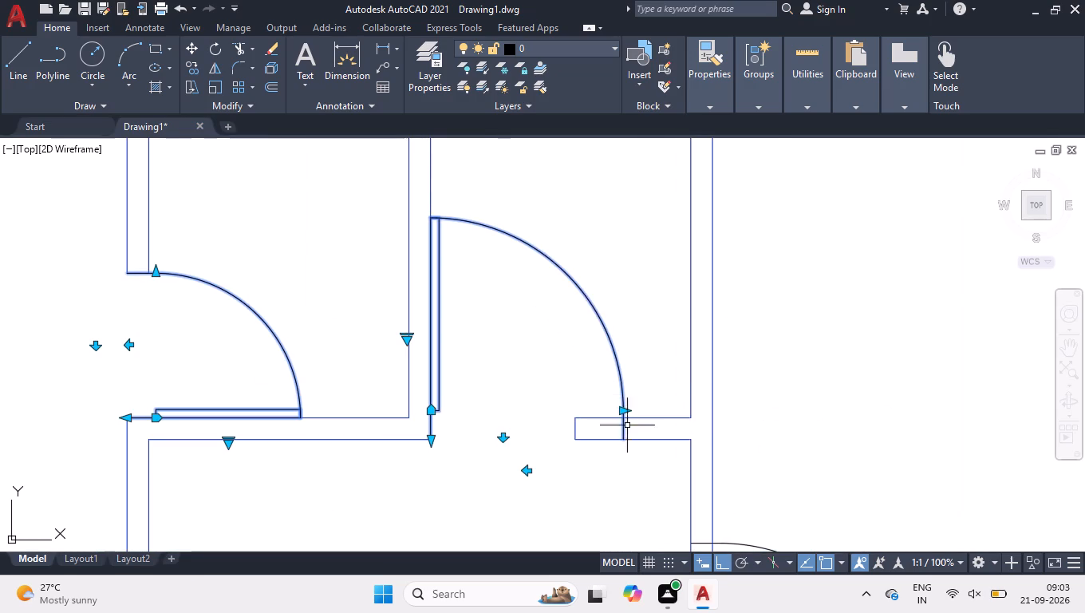
pyautogui.scroll(2, 630, 439)
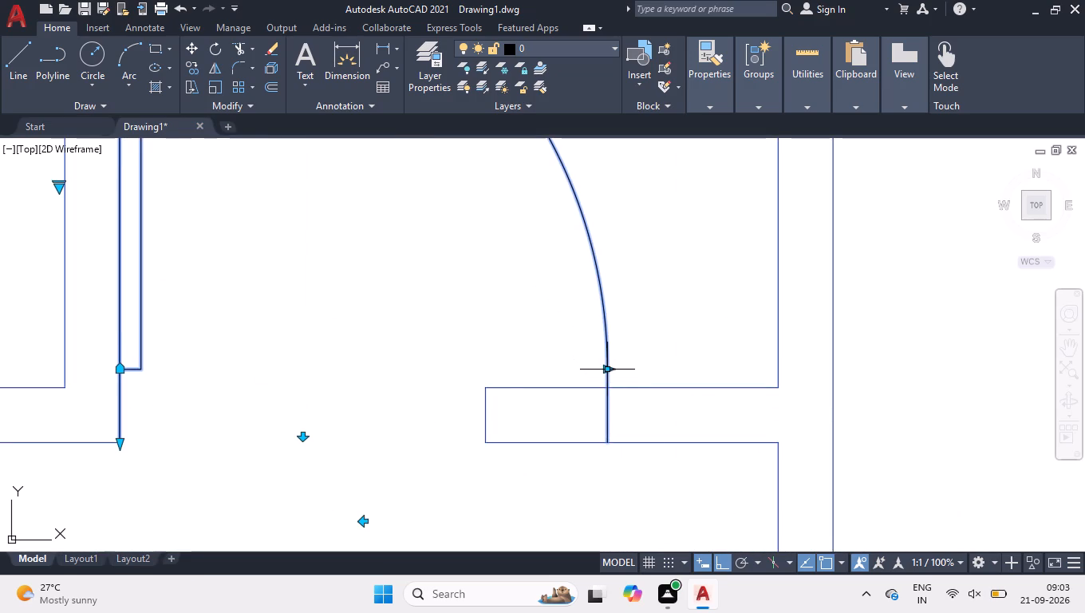
pyautogui.click(609, 370)
pyautogui.click(488, 364)
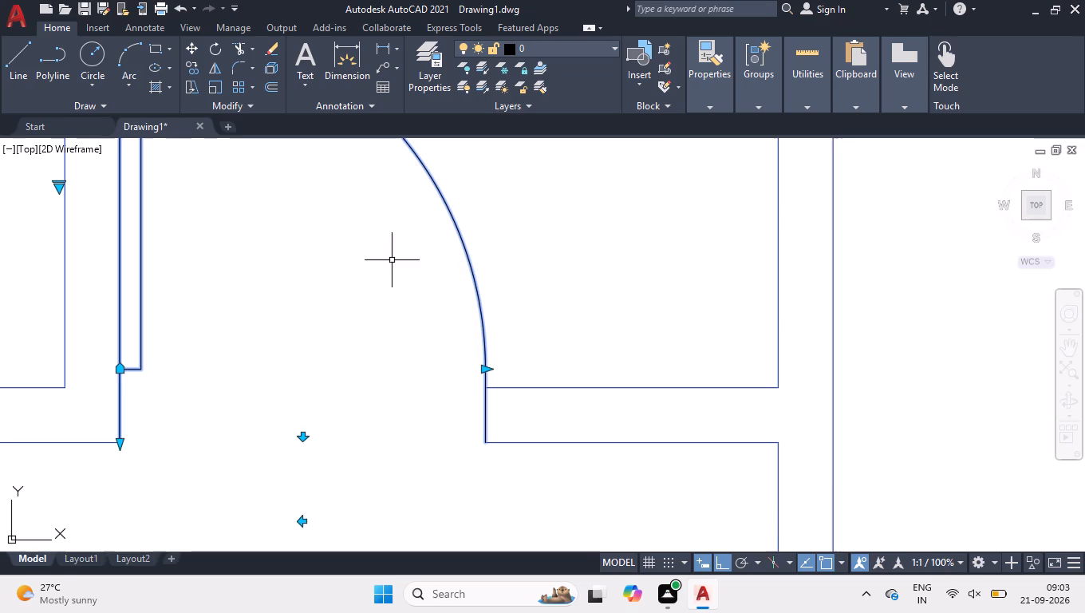
# Shrink the upper-right room's door block so its arc ends at the upper edge of the opening.
pyautogui.scroll(-4, 380, 220)
pyautogui.scroll(2, 459, 299)
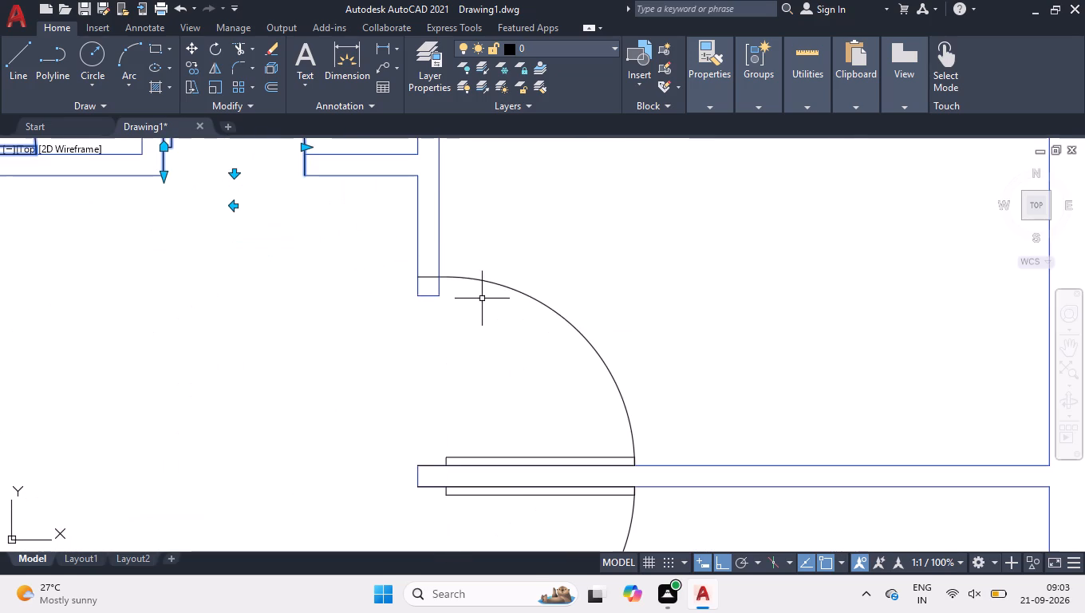
pyautogui.click(482, 299)
pyautogui.click(470, 261)
pyautogui.scroll(3, 440, 283)
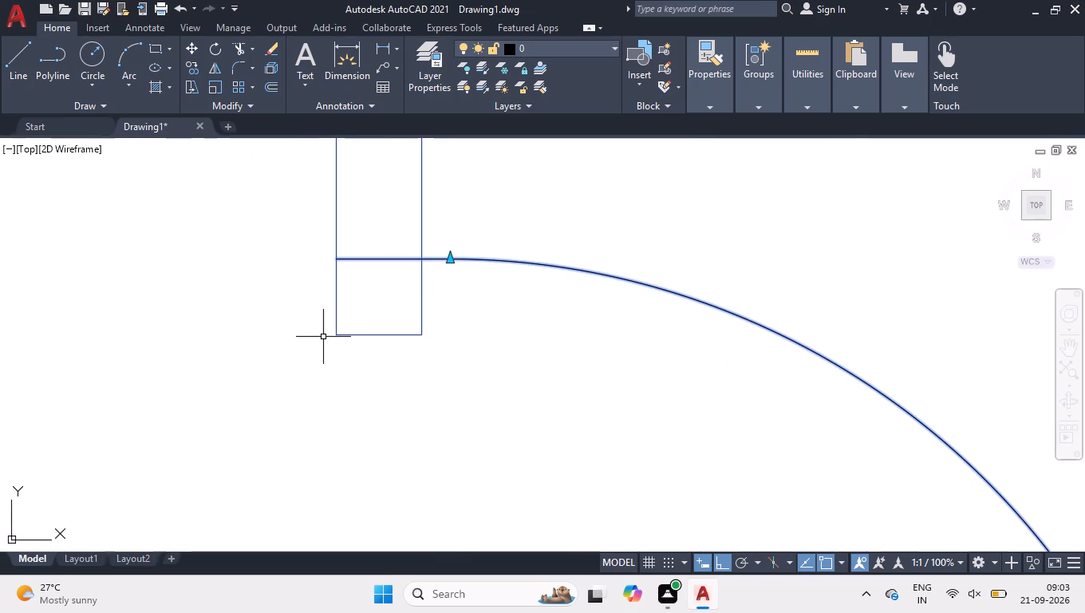
pyautogui.click(452, 259)
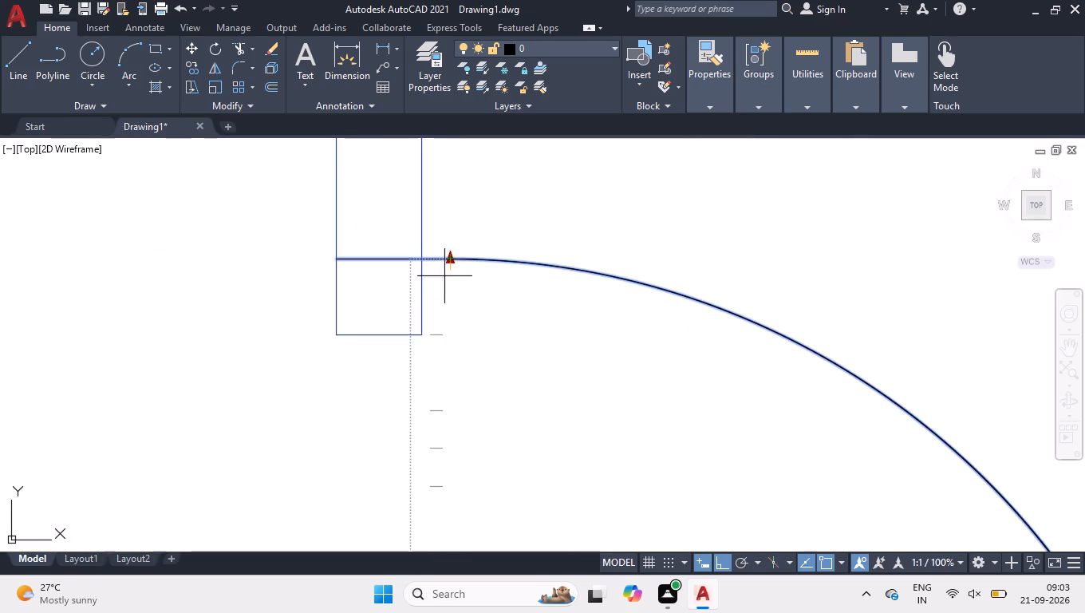
pyautogui.click(444, 341)
# Shrink the middle-right room's door block so its arc ends at the lower edge of the opening.
pyautogui.scroll(-6, 404, 251)
pyautogui.scroll(2, 409, 437)
pyautogui.click(481, 384)
pyautogui.click(436, 324)
pyautogui.scroll(3, 386, 340)
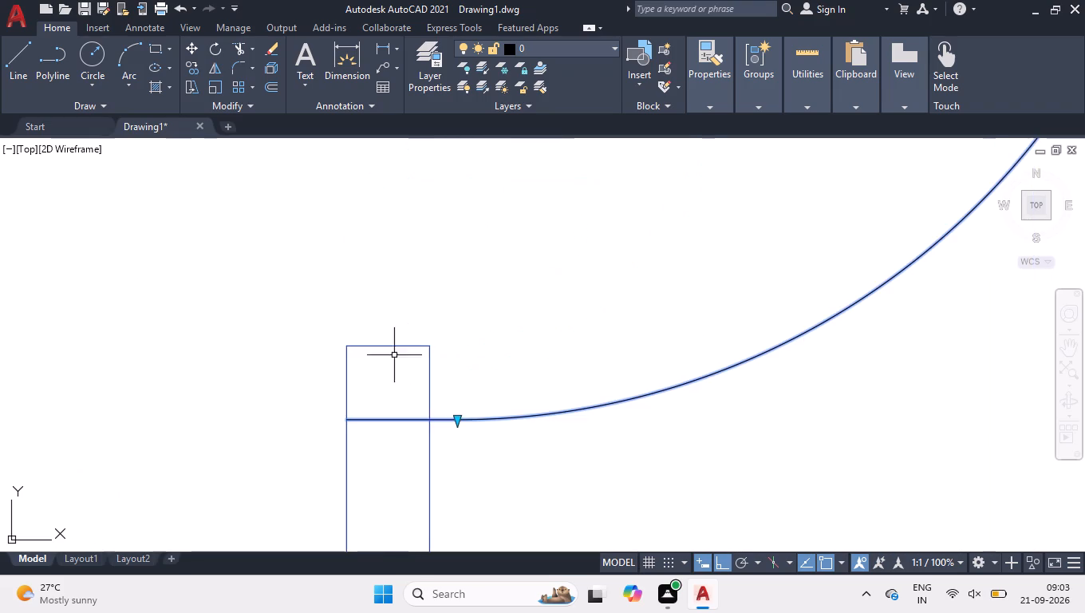
pyautogui.click(458, 421)
pyautogui.click(463, 365)
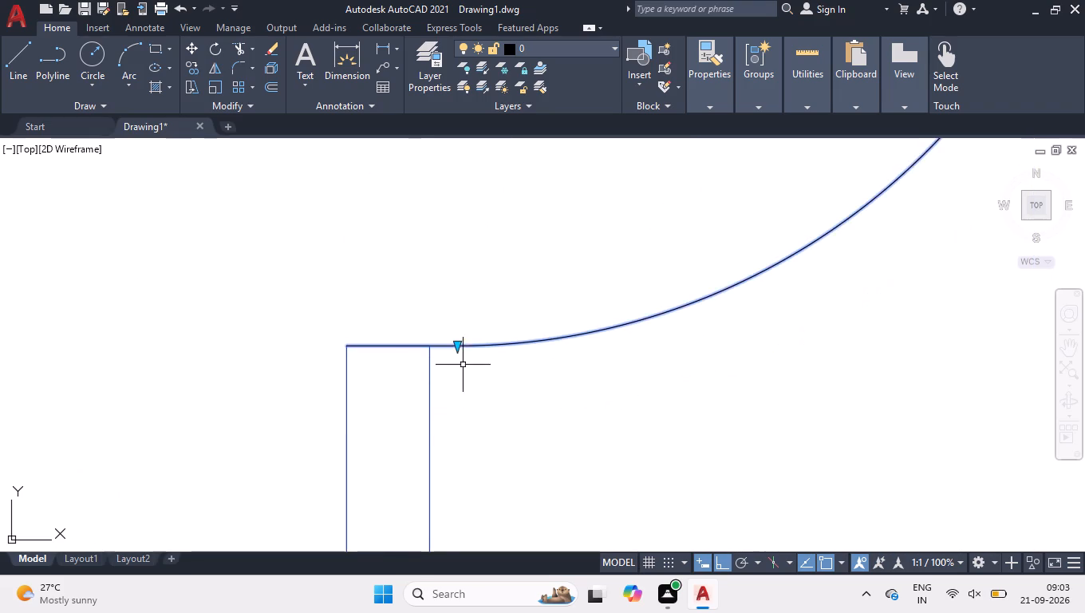
# Deselect all the resized door blocks.
pyautogui.scroll(-8, 435, 342)
pyautogui.scroll(-1, 398, 211)
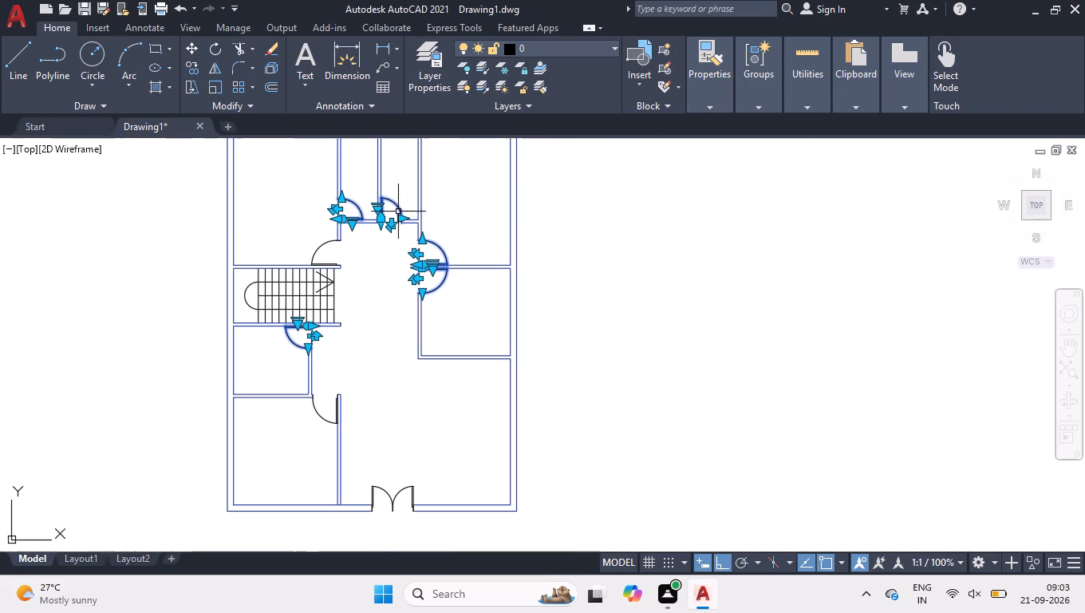
pyautogui.rightClick(432, 409)
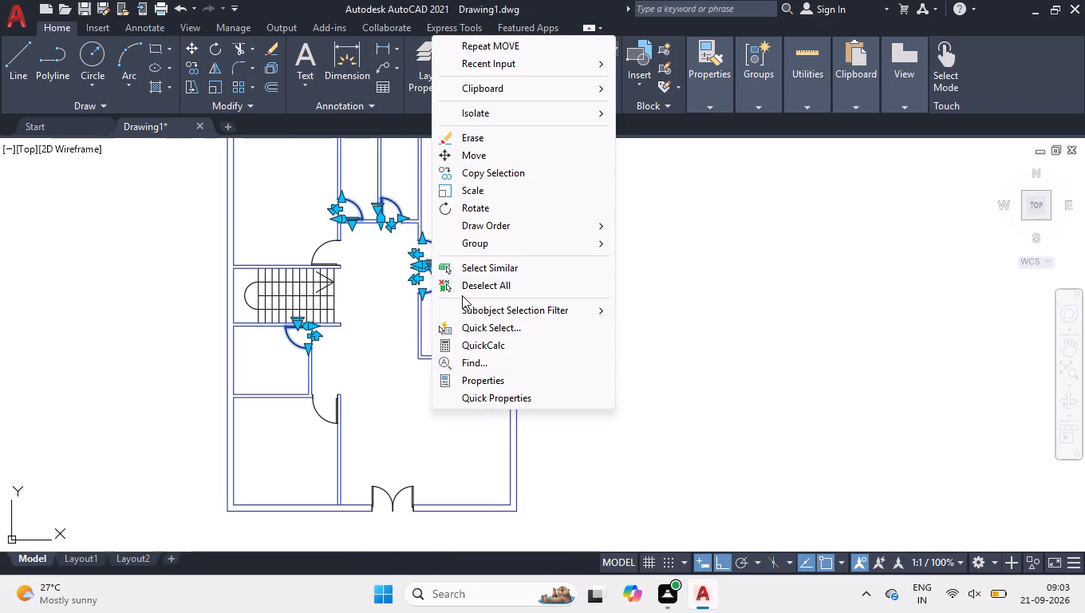
pyautogui.click(479, 287)
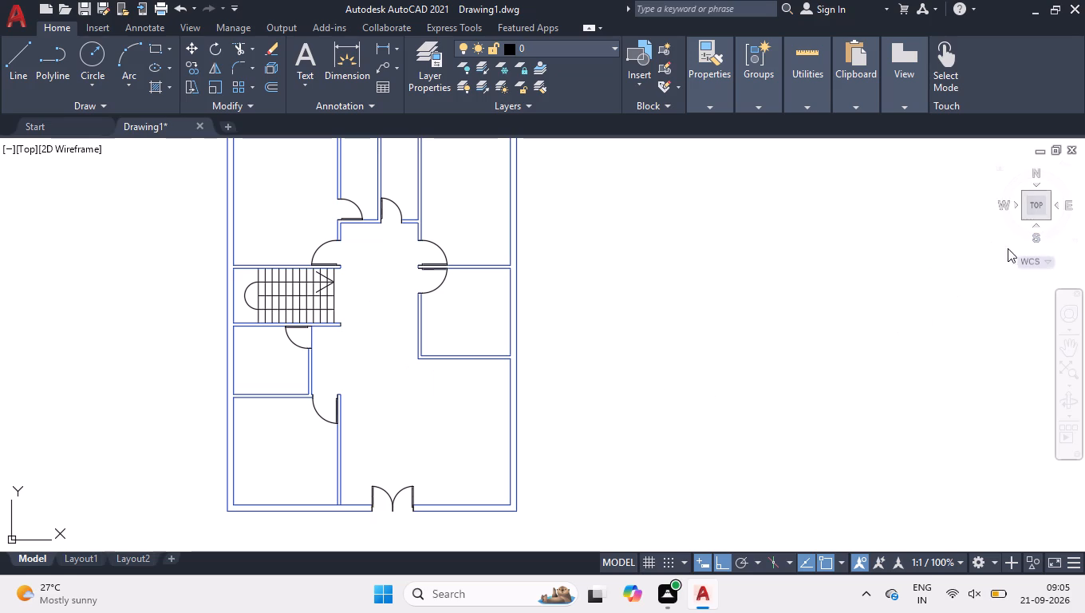
# Insert the Toilet - top block from DesignCenter into the empty space west of the floor plan.
pyautogui.click(1040, 206)
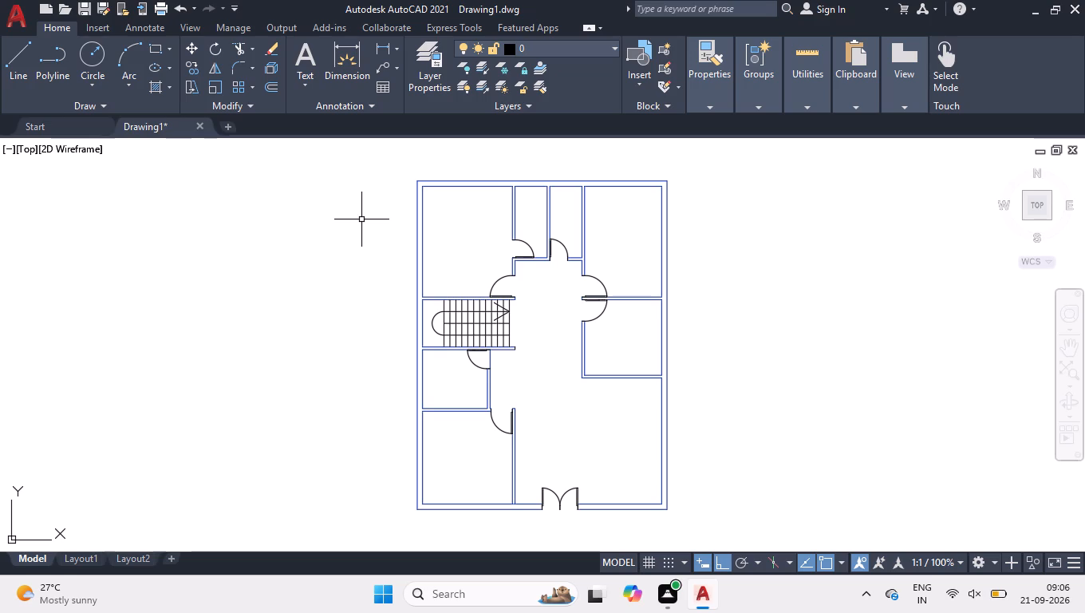
pyautogui.hotkey('ctrl', '2')
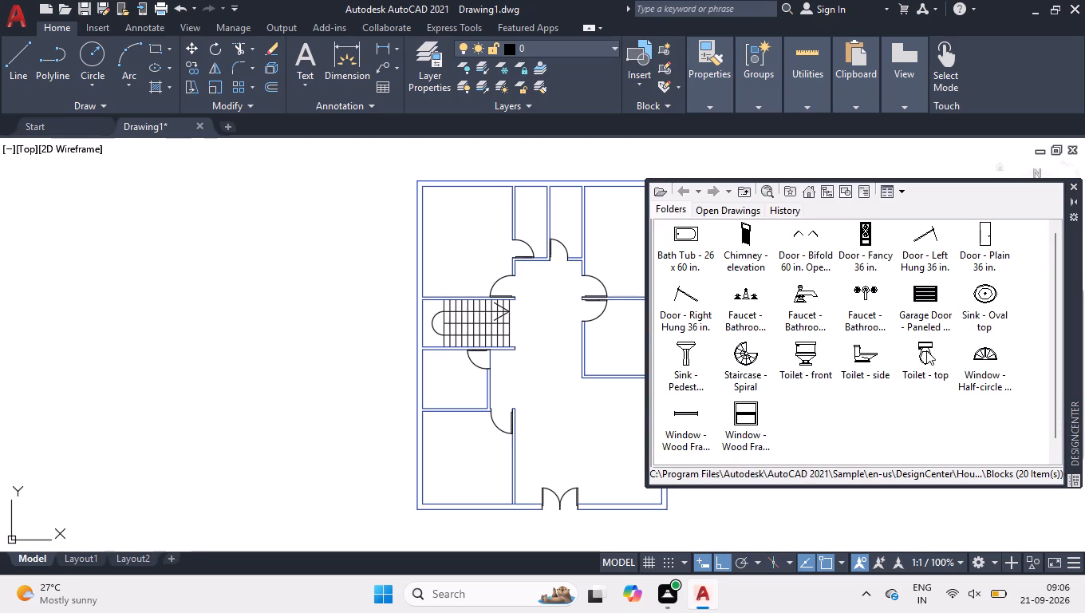
pyautogui.moveTo(925, 351); pyautogui.dragTo(168, 264)
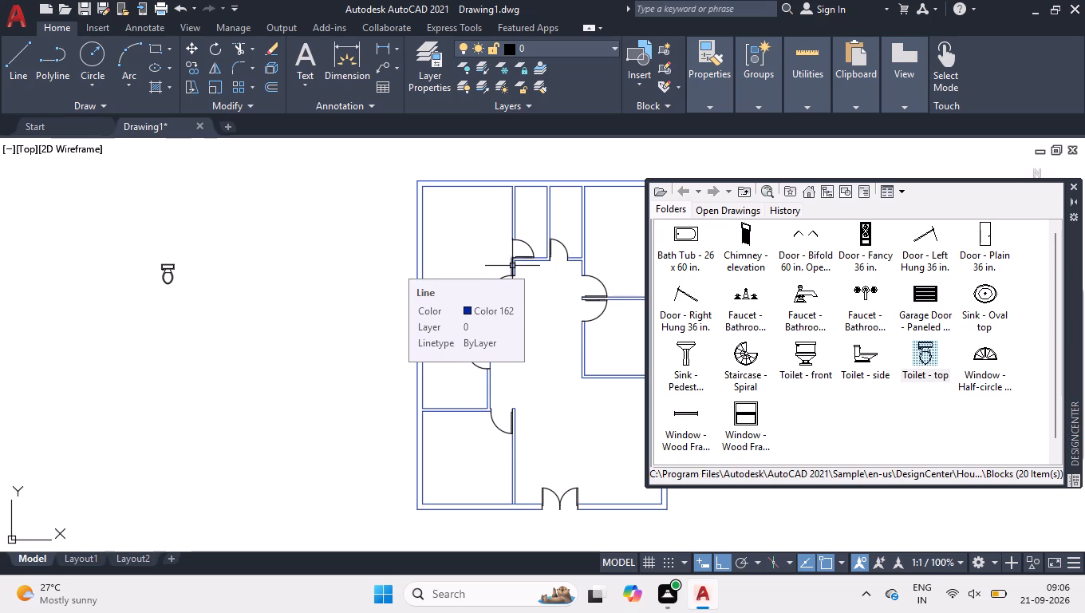
# Load Home - Space Planner.dwg into DesignCenter and open its collection of blocks.
pyautogui.click(655, 187)
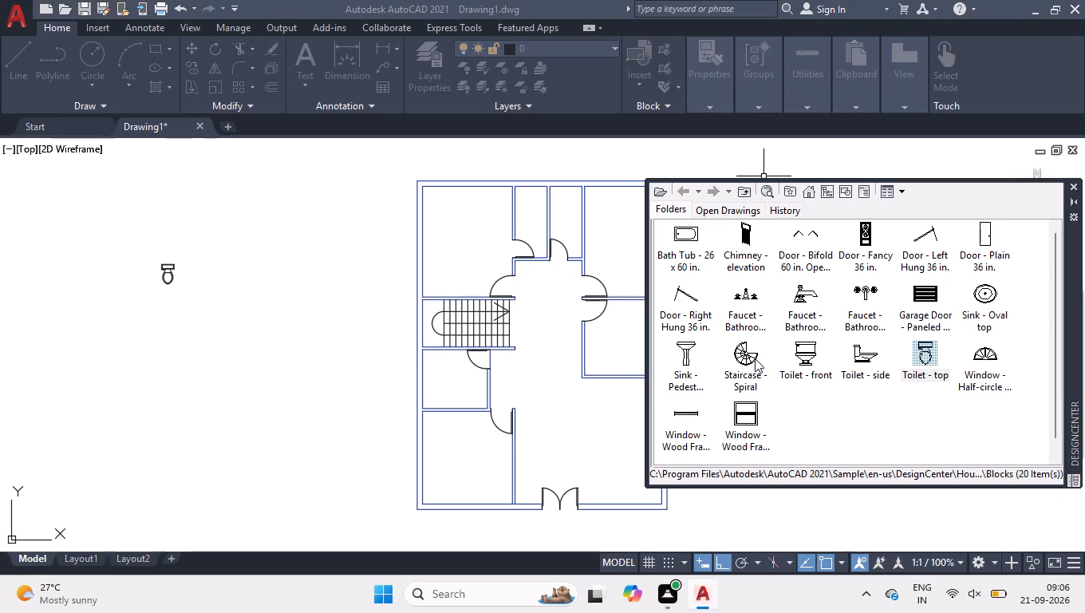
pyautogui.click(521, 271)
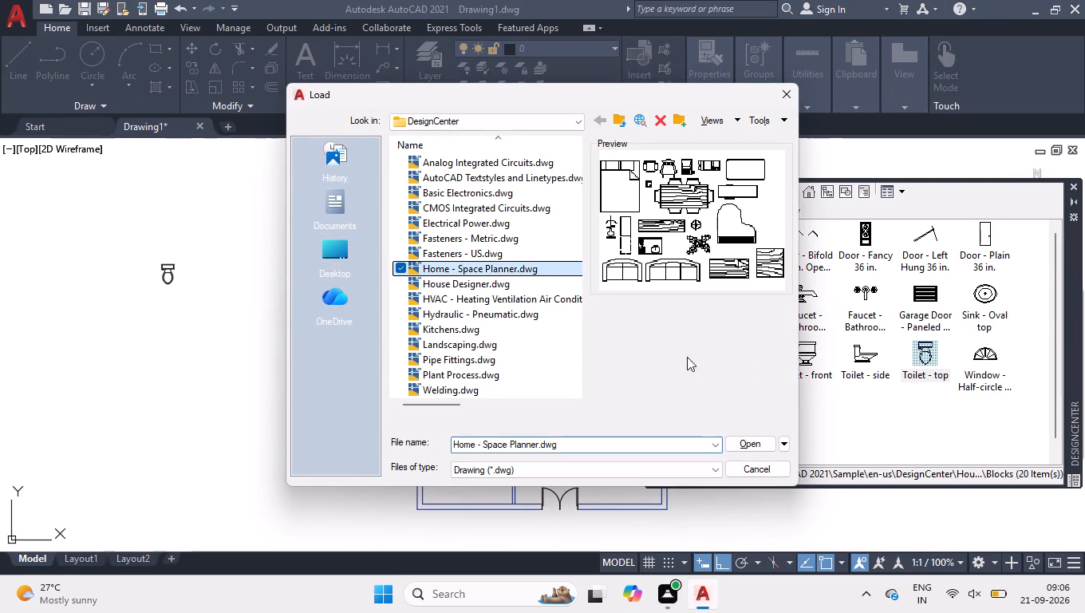
pyautogui.click(737, 439)
pyautogui.doubleClick(689, 235)
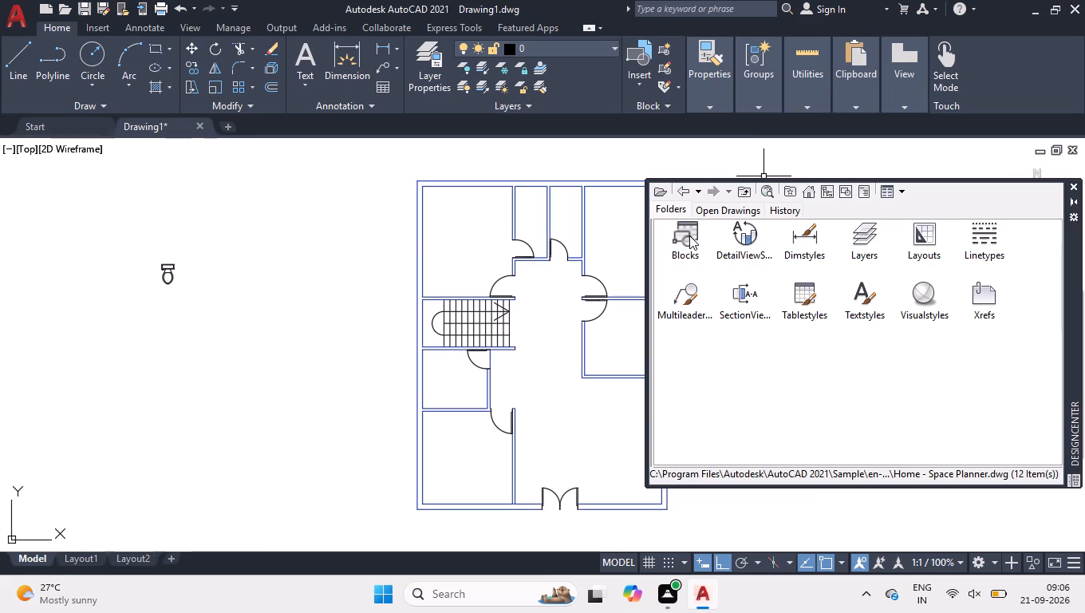
# Insert two Bed - Queen blocks side by side in the empty space between the toilet block and the floor plan.
pyautogui.moveTo(689, 235); pyautogui.dragTo(231, 215)
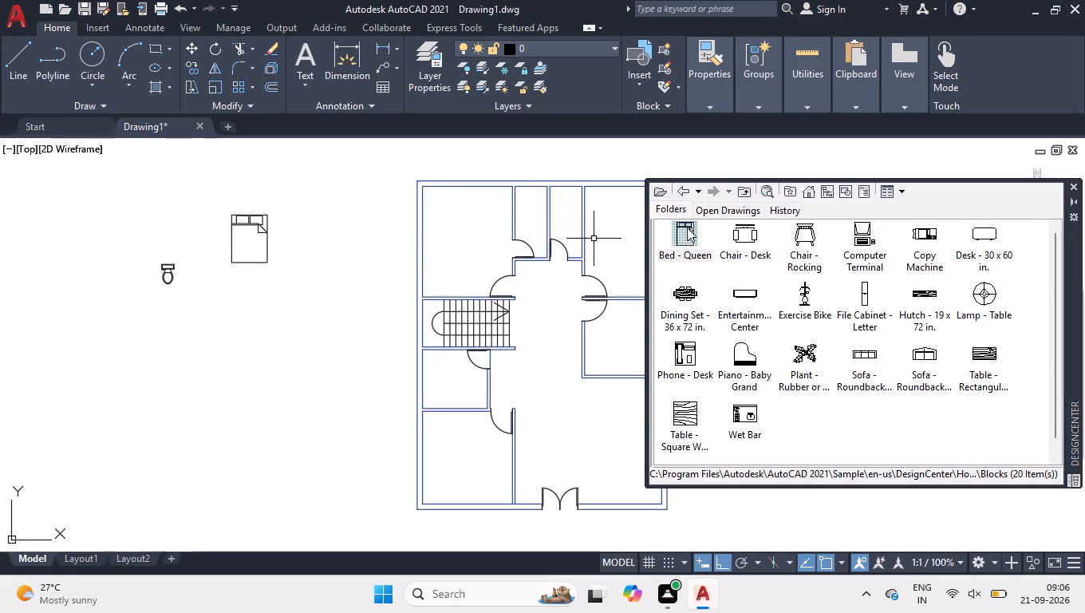
pyautogui.moveTo(687, 227); pyautogui.dragTo(309, 214)
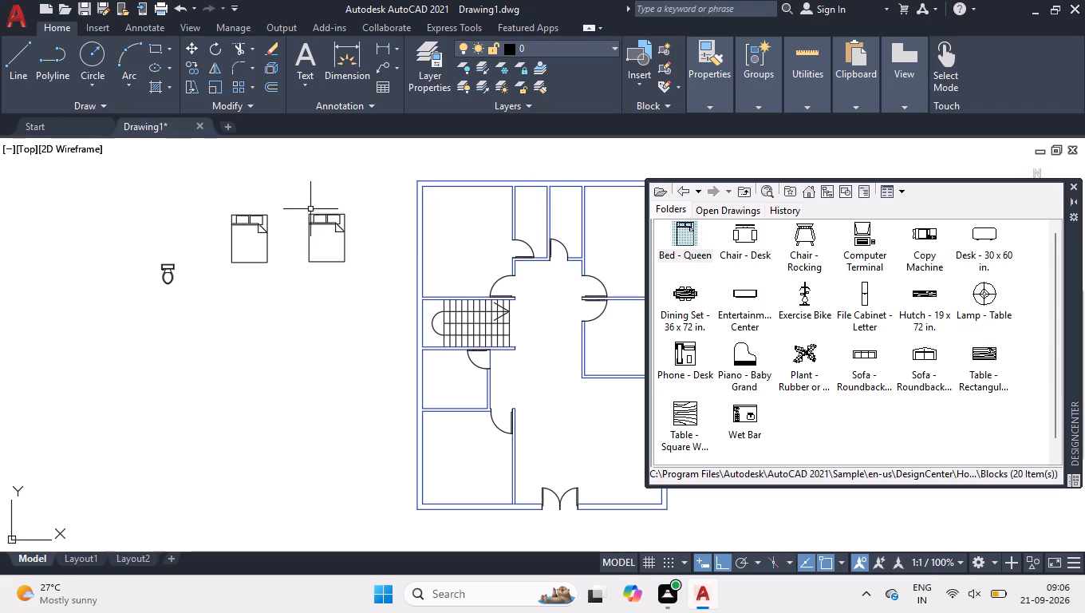
# Select the queen bed block nearest the floor plan.
pyautogui.click(369, 191)
pyautogui.click(331, 223)
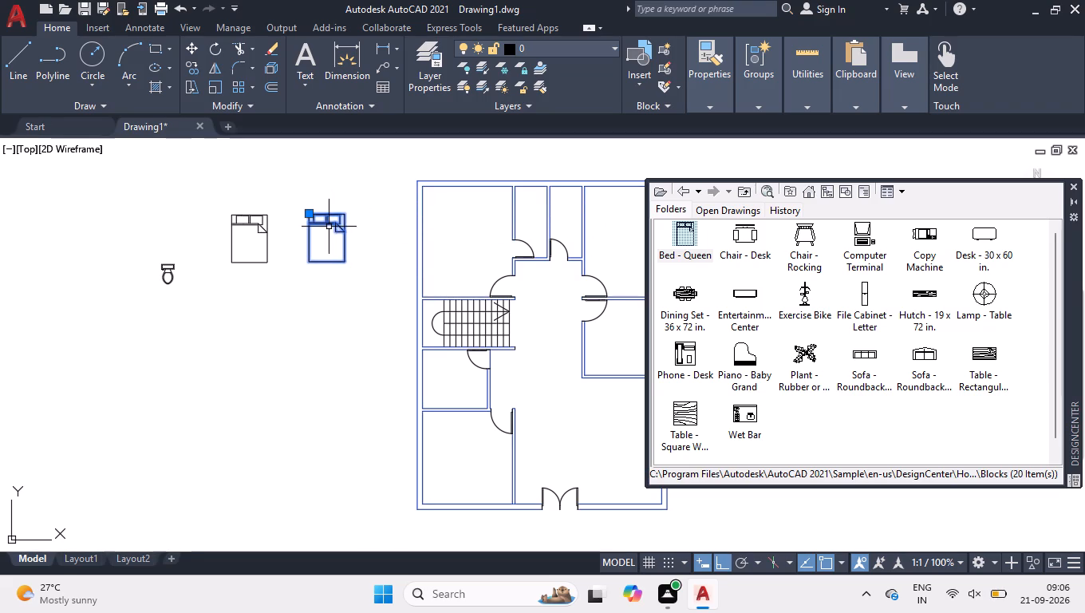
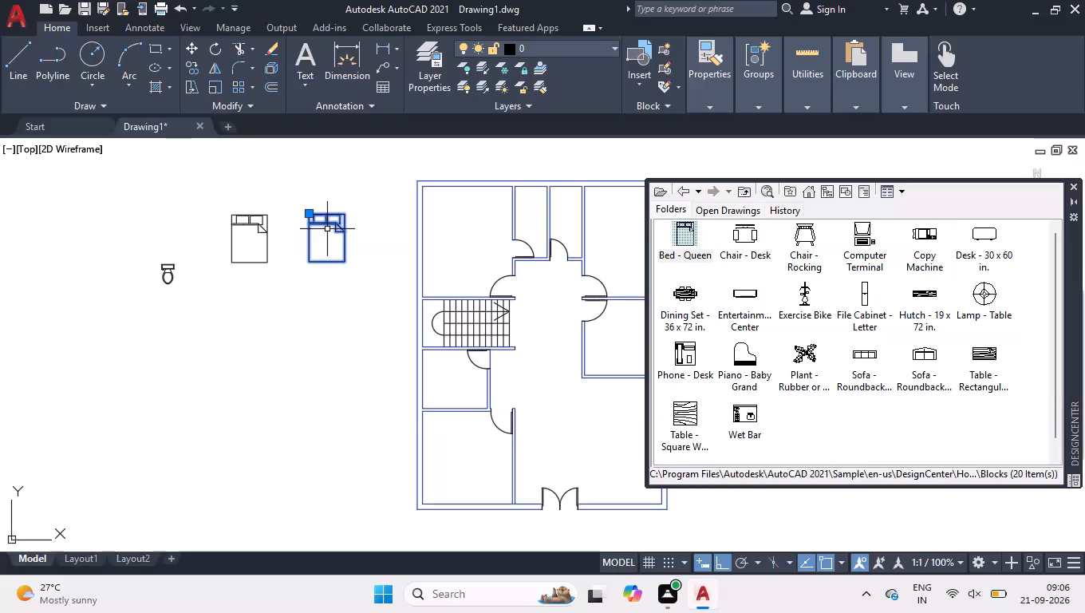
# Delete the selected queen bed block nearest the floor plan.
pyautogui.press('Delete')
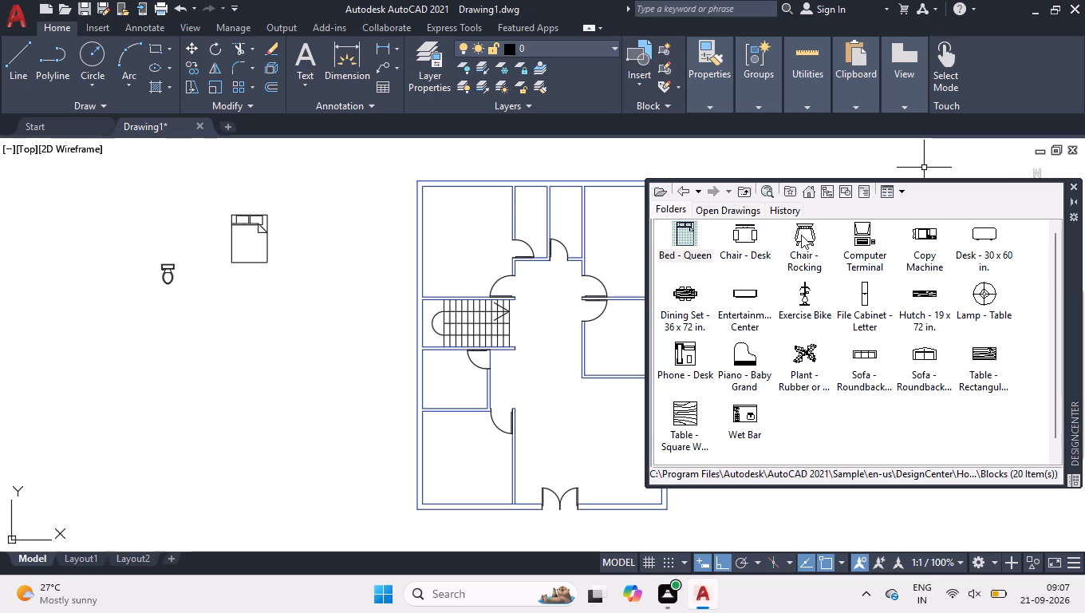
# Insert the Chair - Rocking block in the empty space between the queen bed and the floor plan.
pyautogui.moveTo(801, 235); pyautogui.dragTo(320, 219)
# Insert the three-seat and two-seat Sofa - Roundback blocks side by side below the queen bed, outside the floor plan.
pyautogui.moveTo(862, 352); pyautogui.dragTo(444, 344)
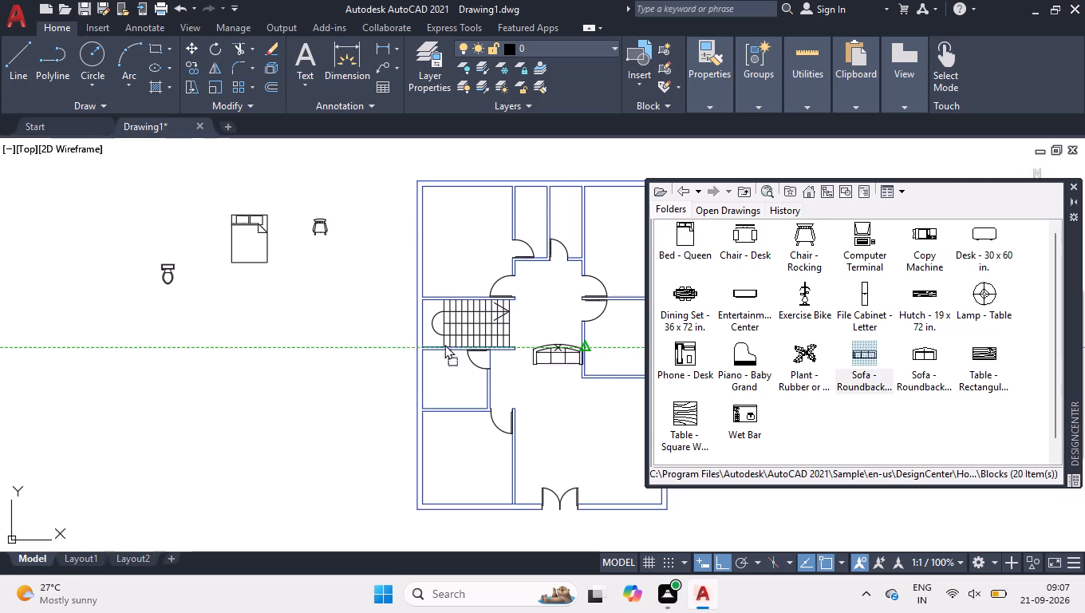
pyautogui.moveTo(444, 344); pyautogui.dragTo(215, 288)
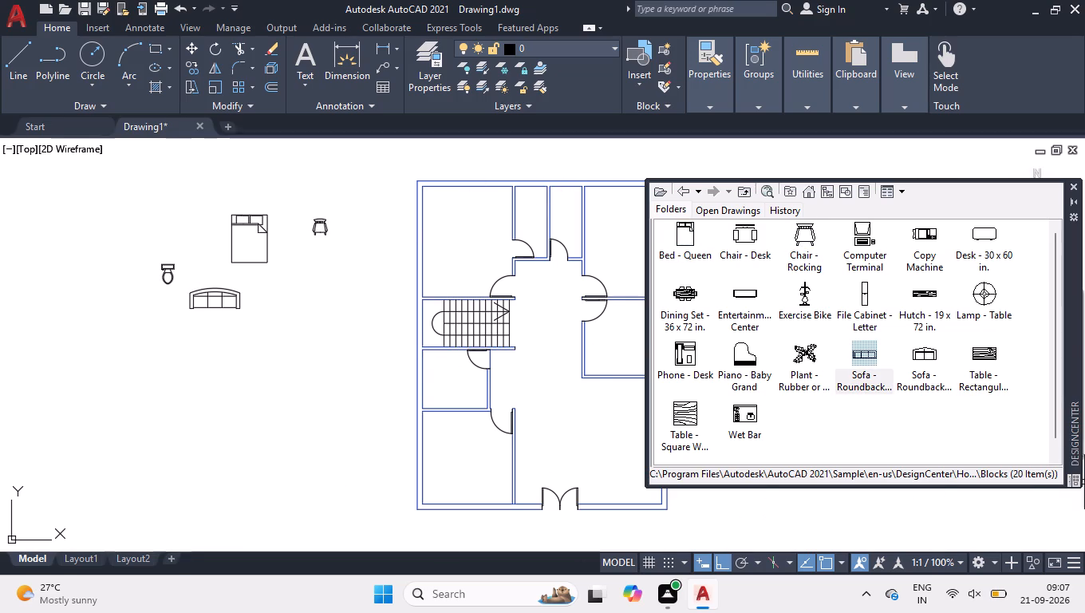
pyautogui.moveTo(933, 354); pyautogui.dragTo(313, 292)
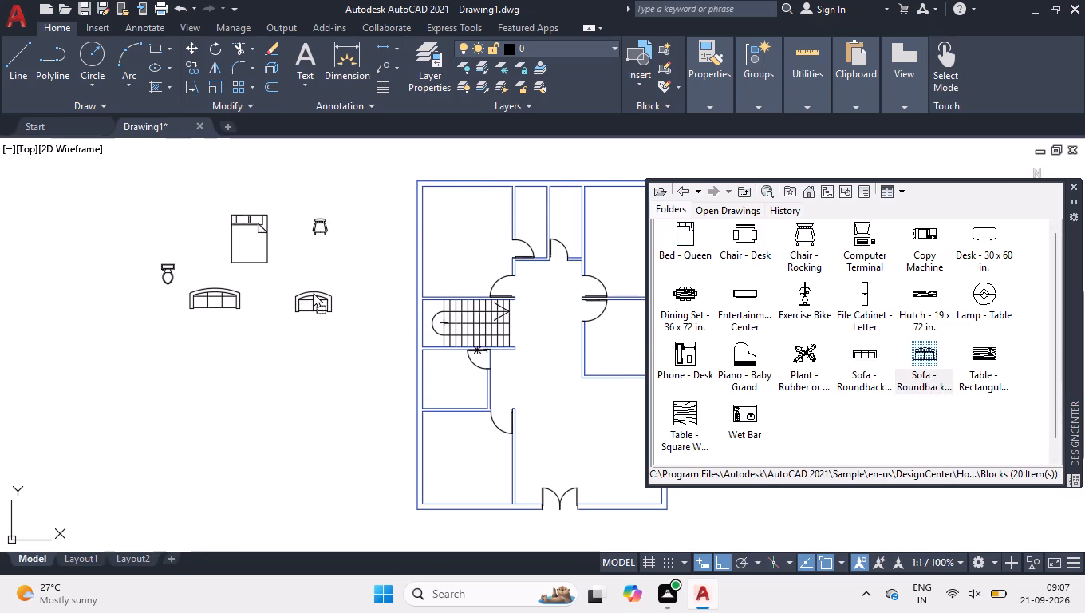
pyautogui.moveTo(313, 292); pyautogui.dragTo(284, 288)
# Insert the rectangular wooden table block just below the two sofas, west of the floor plan.
pyautogui.moveTo(979, 356); pyautogui.dragTo(957, 362)
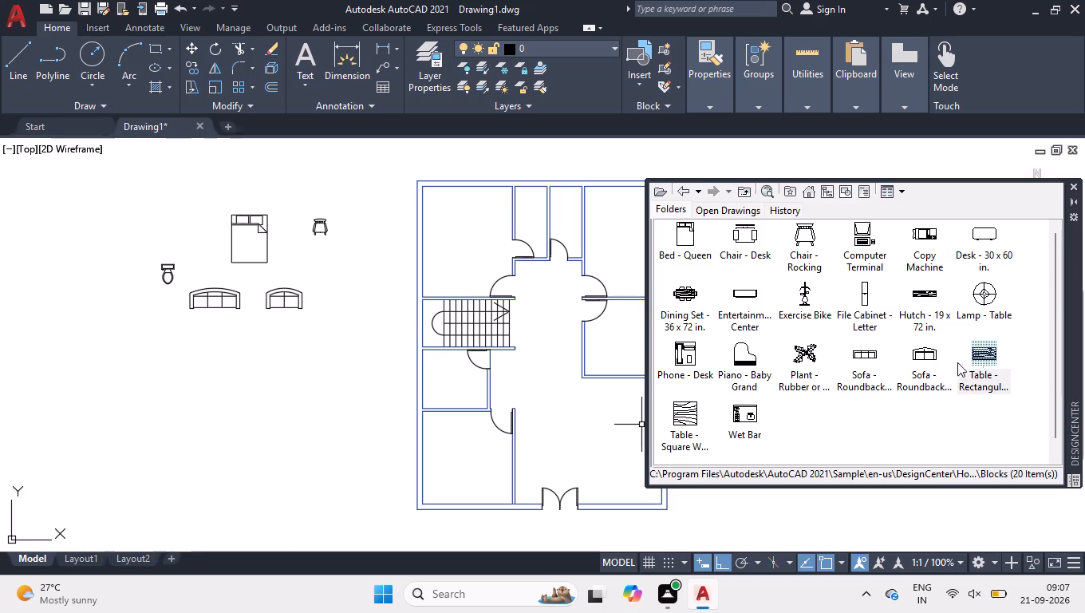
pyautogui.moveTo(957, 362); pyautogui.dragTo(223, 327)
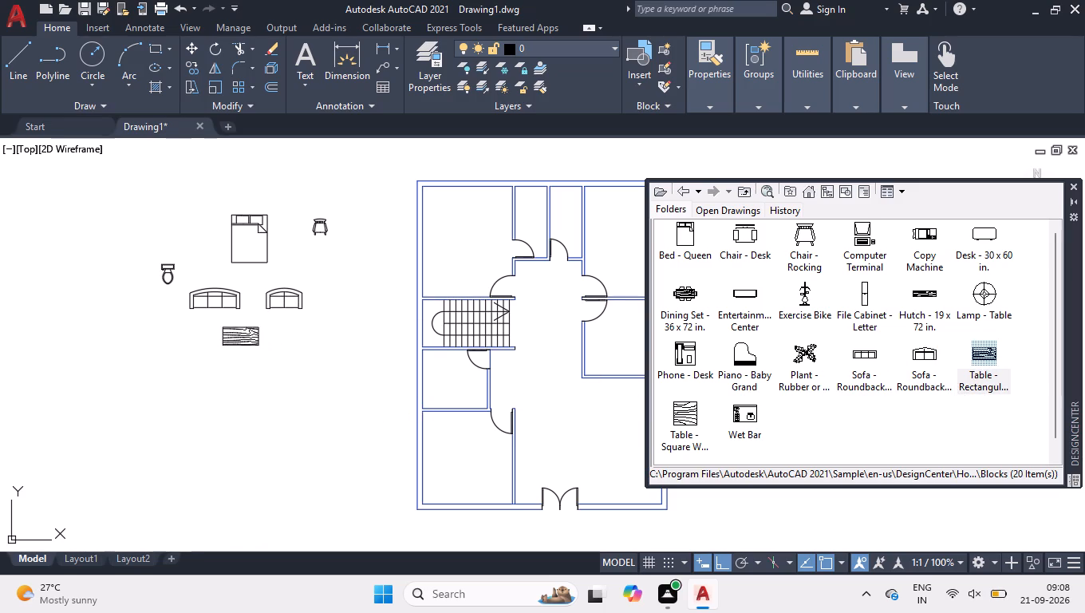
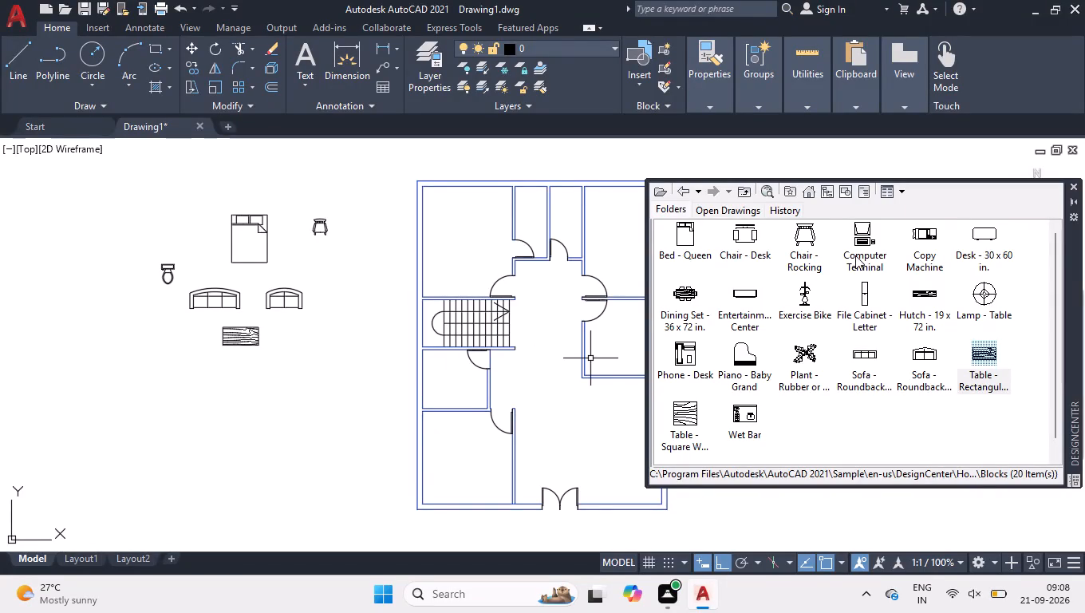
# Insert the Dining Set - 36 x 72 in. block just southeast of the rectangular wooden table, outside the floor plan.
pyautogui.moveTo(682, 295); pyautogui.dragTo(482, 326)
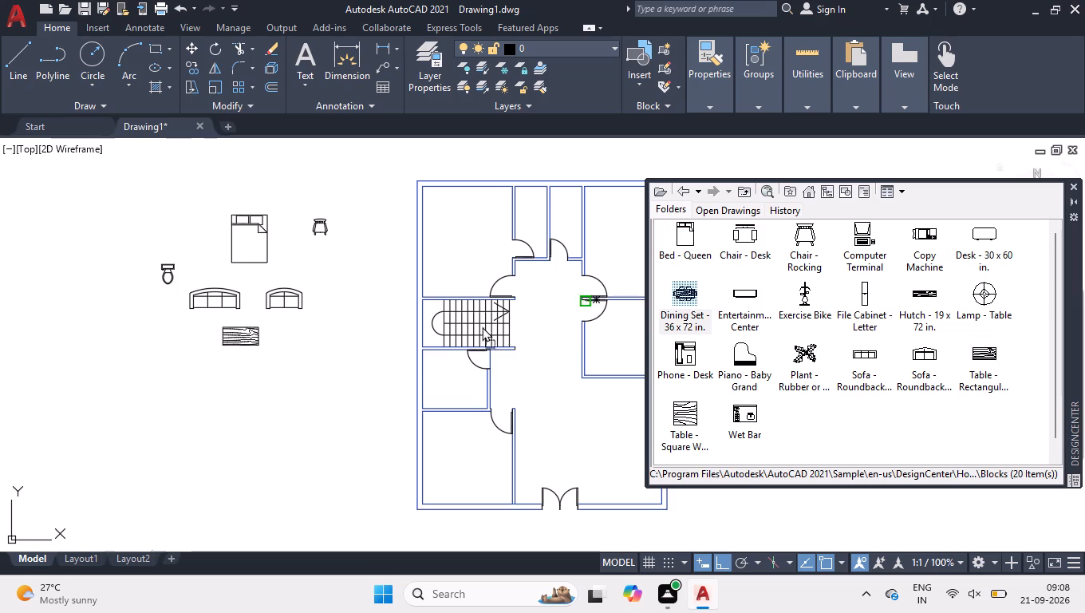
pyautogui.moveTo(482, 326); pyautogui.dragTo(316, 354)
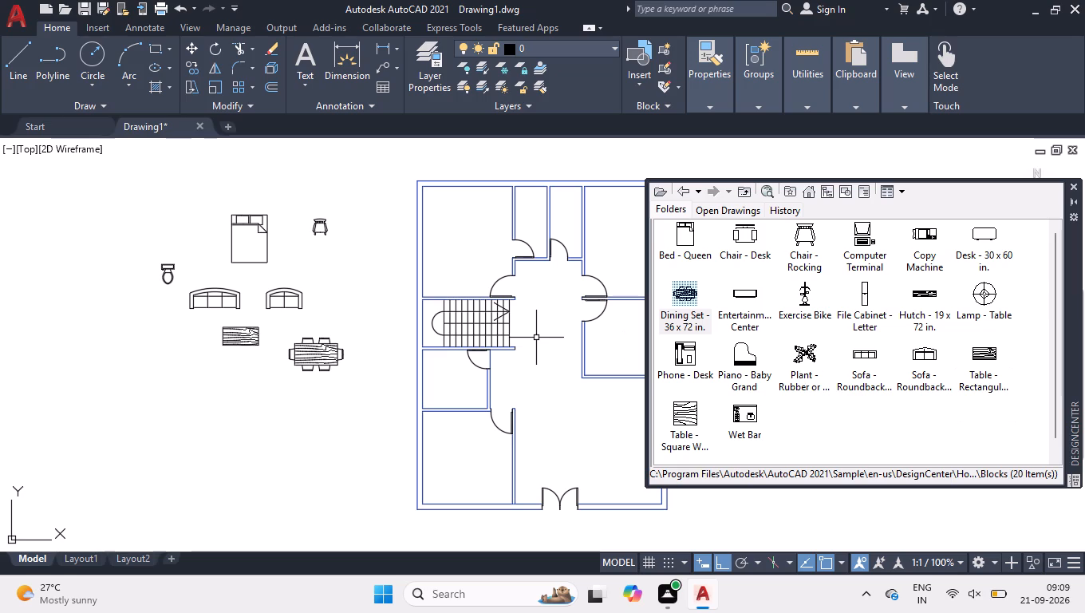
# Load Kitchens.dwg in DesignCenter and open its Blocks collection.
pyautogui.click(668, 192)
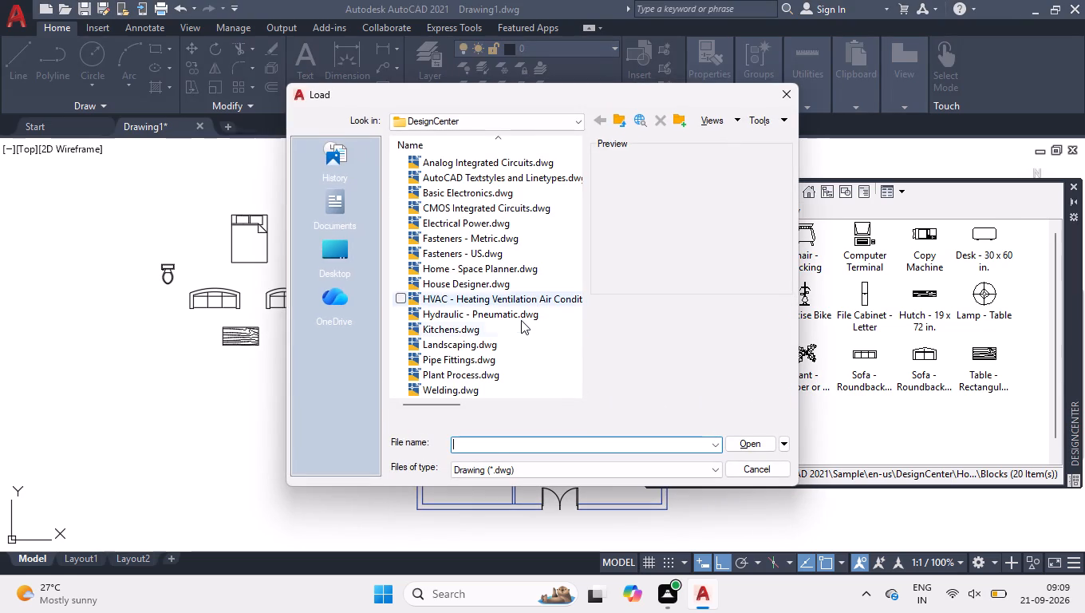
pyautogui.click(516, 324)
pyautogui.click(737, 446)
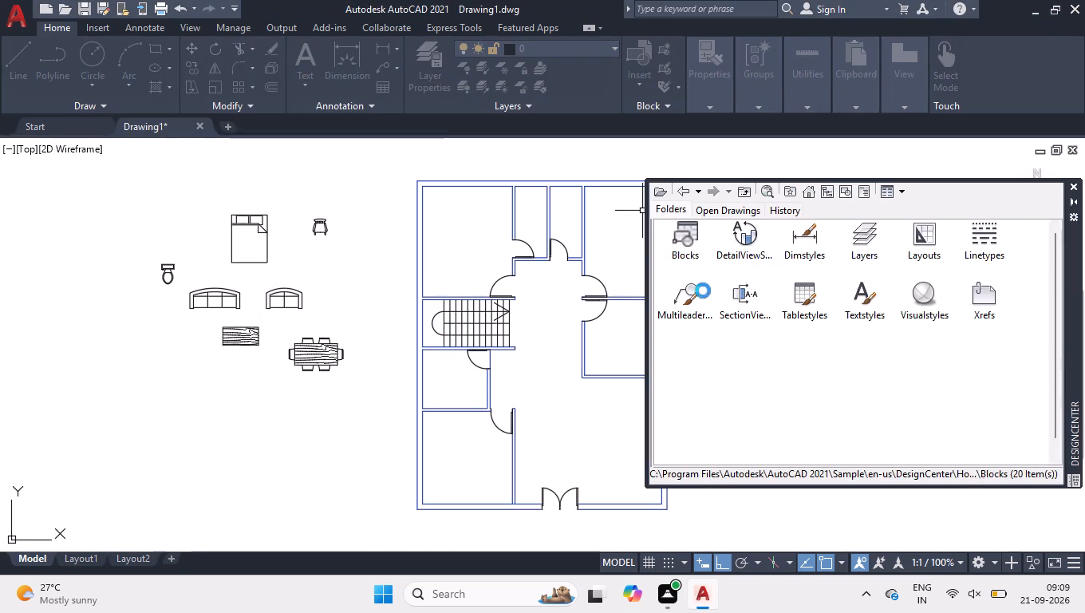
pyautogui.doubleClick(691, 237)
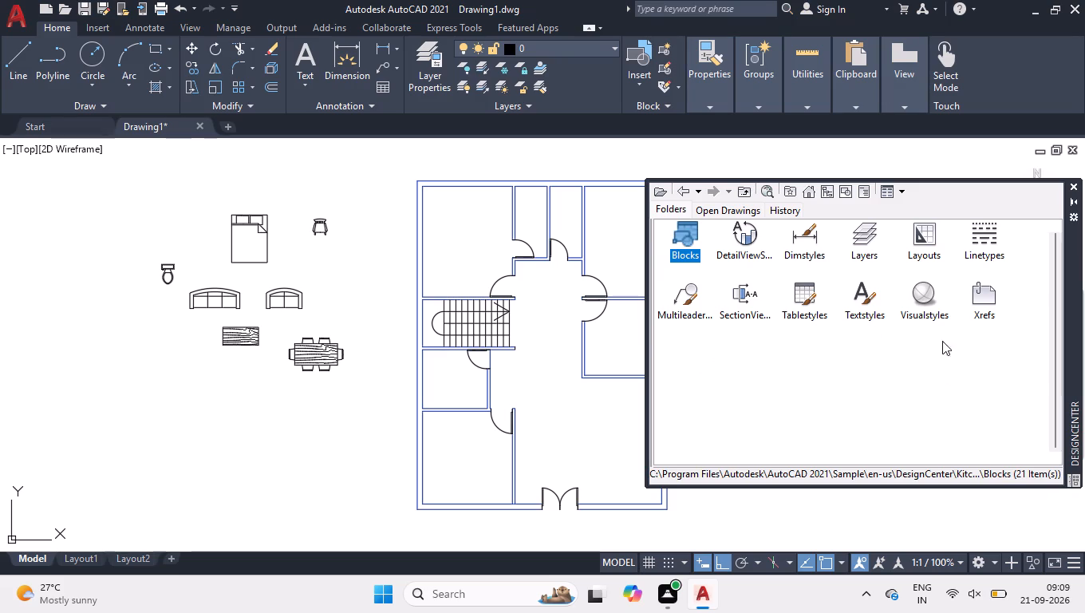
# Insert the Sink-double - 36 in top and Range-Oven - 30 in top blocks below the wooden table, and close DesignCenter.
pyautogui.moveTo(974, 353); pyautogui.dragTo(188, 364)
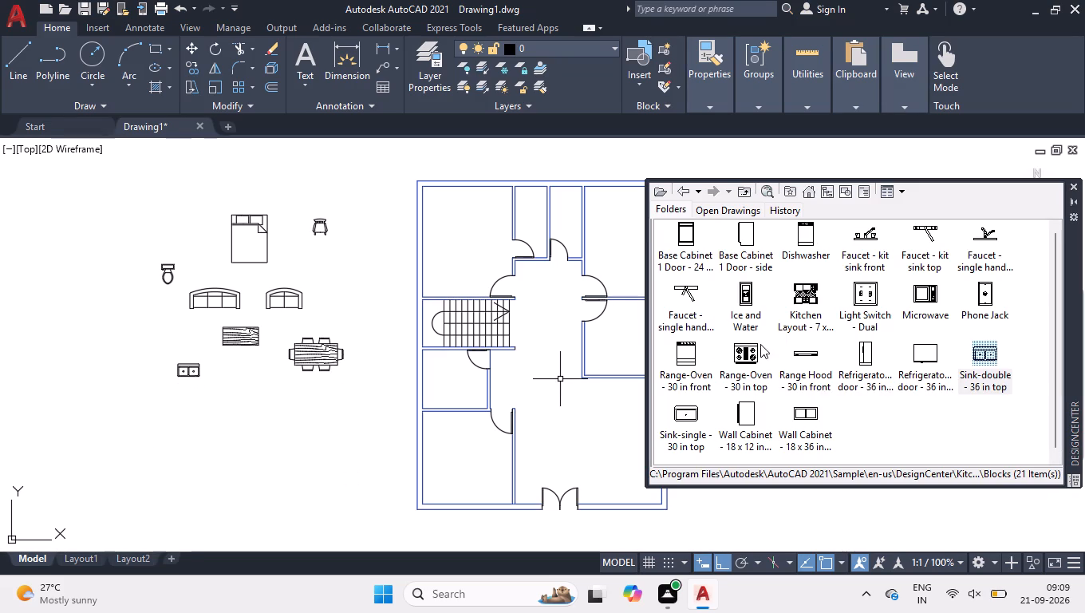
pyautogui.moveTo(748, 355); pyautogui.dragTo(239, 389)
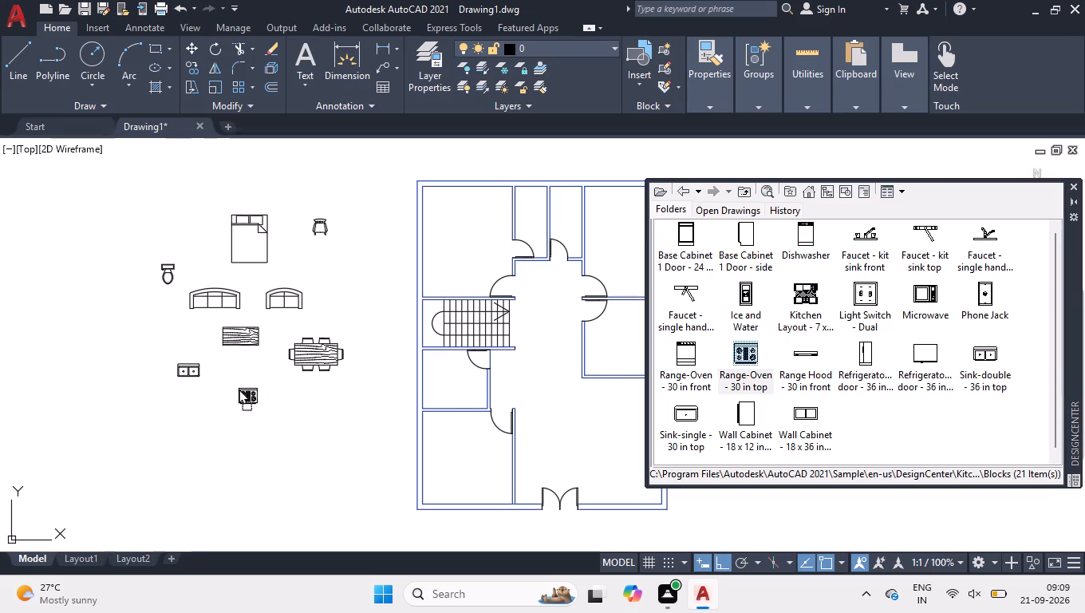
pyautogui.moveTo(239, 389); pyautogui.dragTo(235, 377)
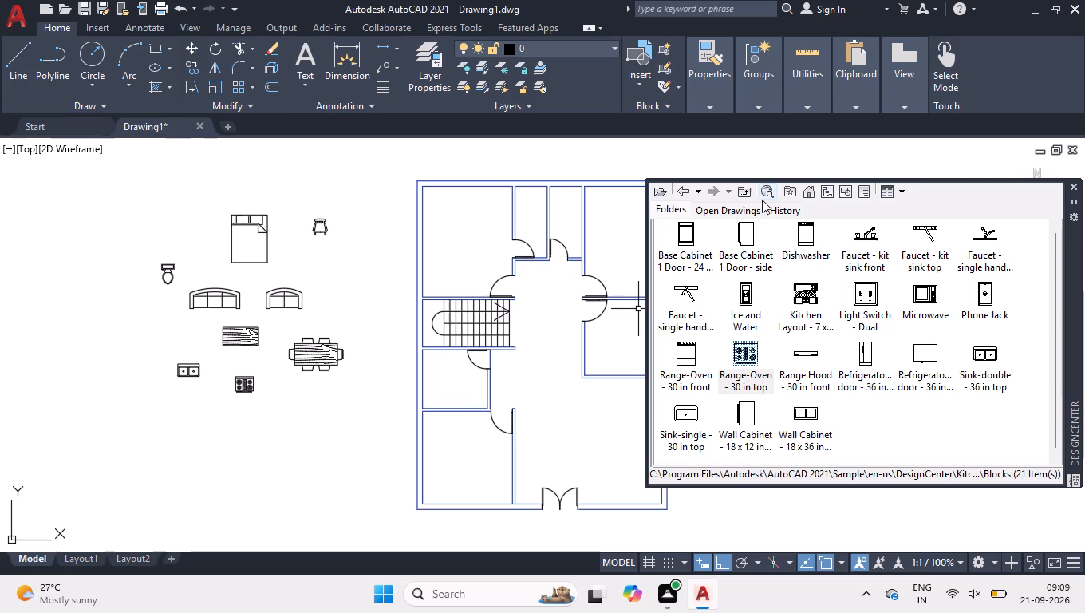
pyautogui.click(762, 200)
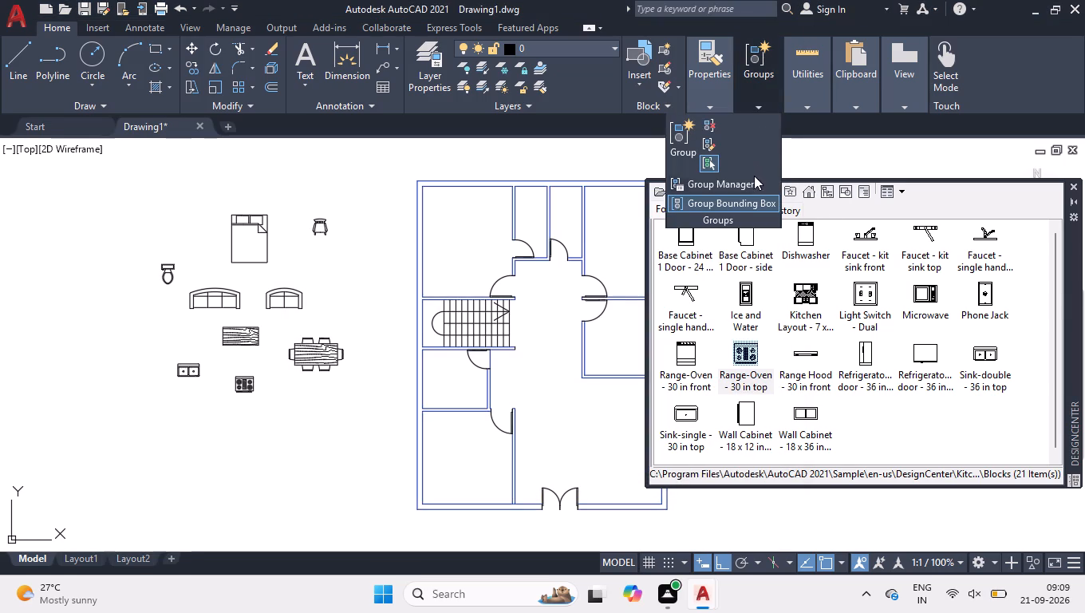
pyautogui.click(1075, 188)
# Move the queen bed into the northwest bedroom with its headboard against the north wall, roughly centred.
pyautogui.click(278, 216)
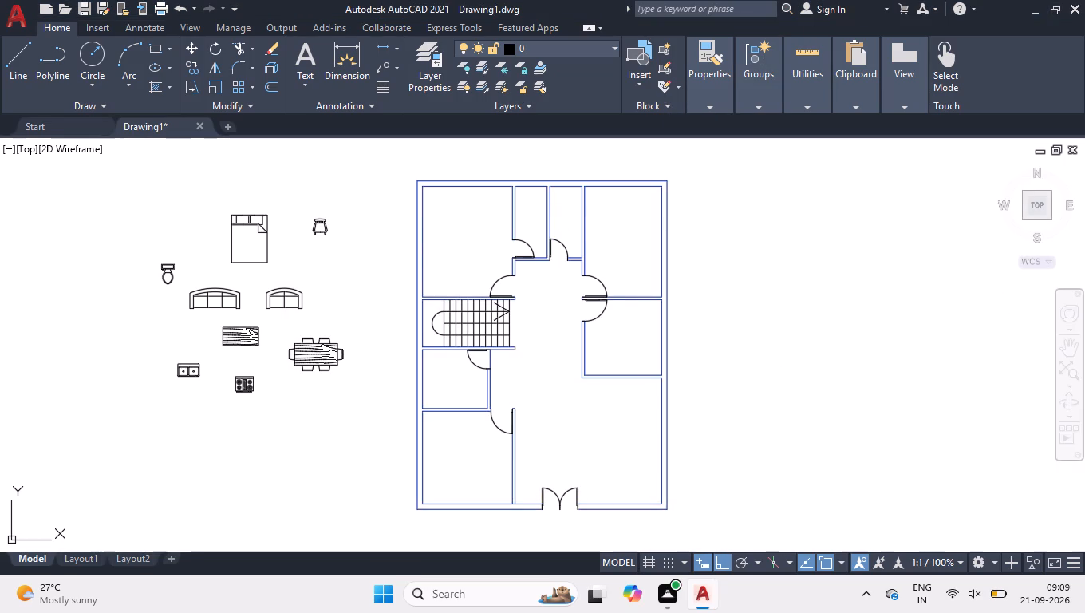
pyautogui.click(258, 234)
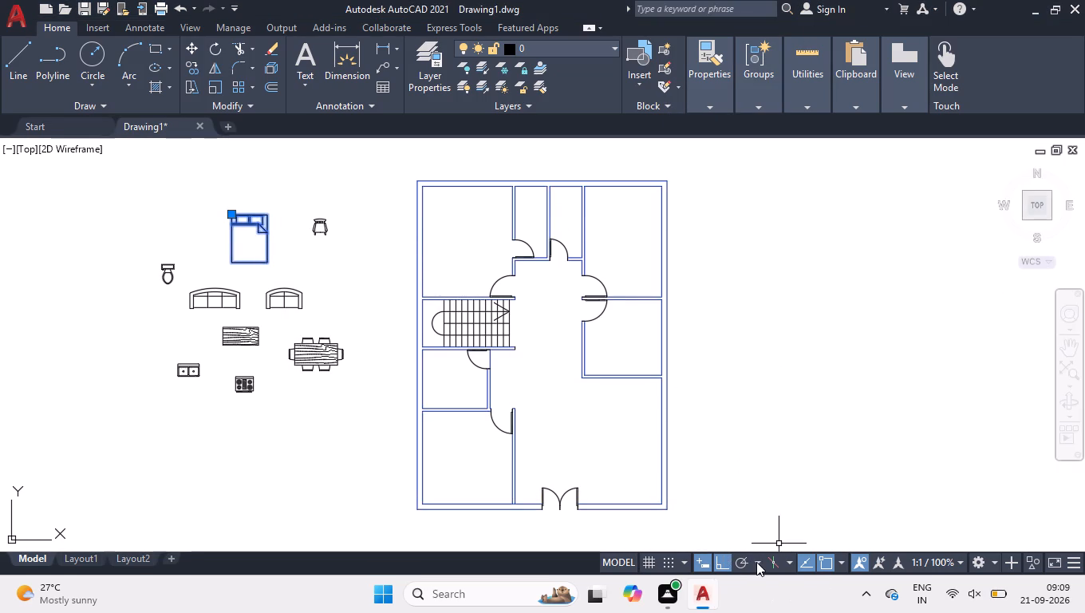
pyautogui.click(743, 569)
pyautogui.scroll(1, 470, 180)
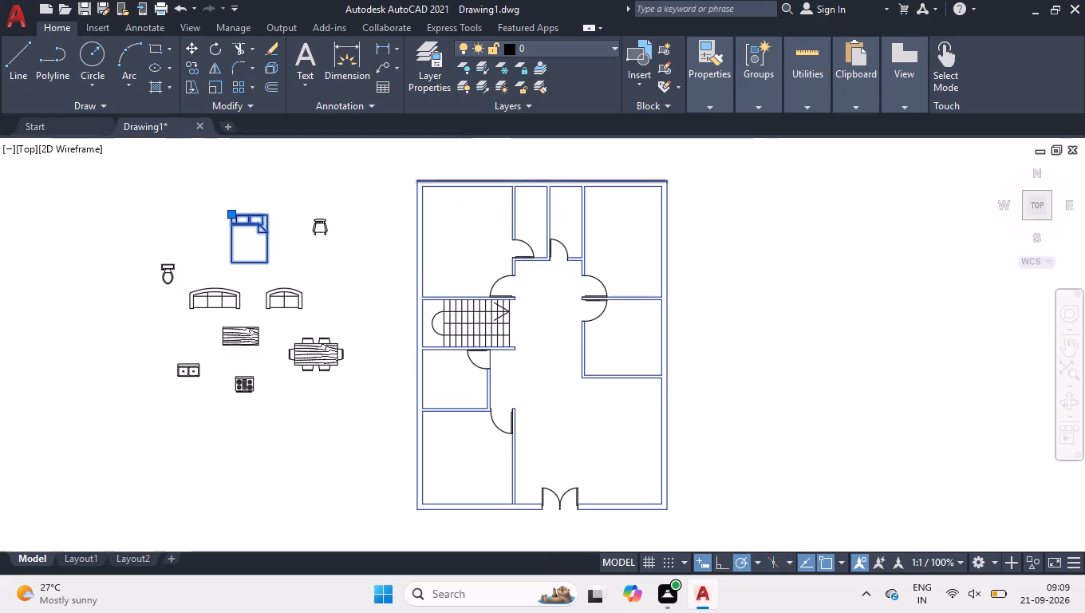
pyautogui.scroll(1, 470, 180)
pyautogui.scroll(-1, 333, 243)
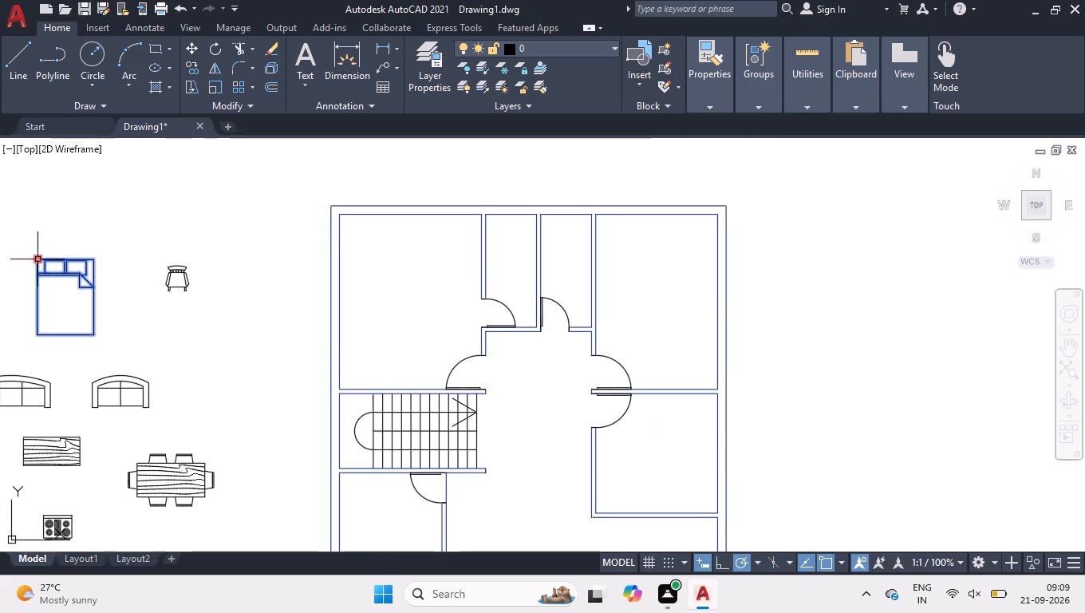
pyautogui.click(36, 258)
pyautogui.scroll(2, 440, 240)
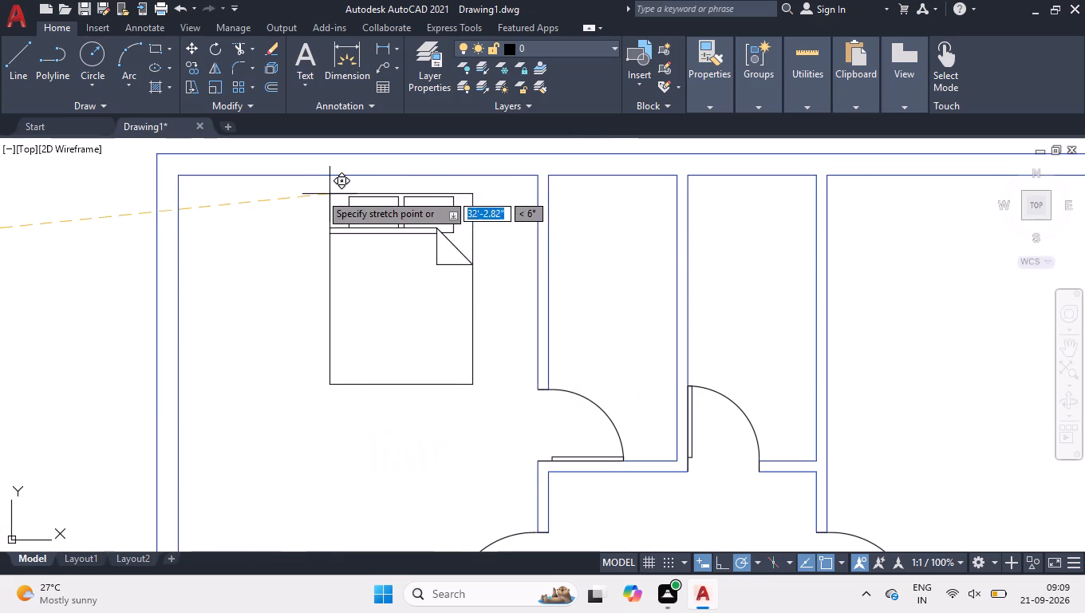
pyautogui.click(297, 183)
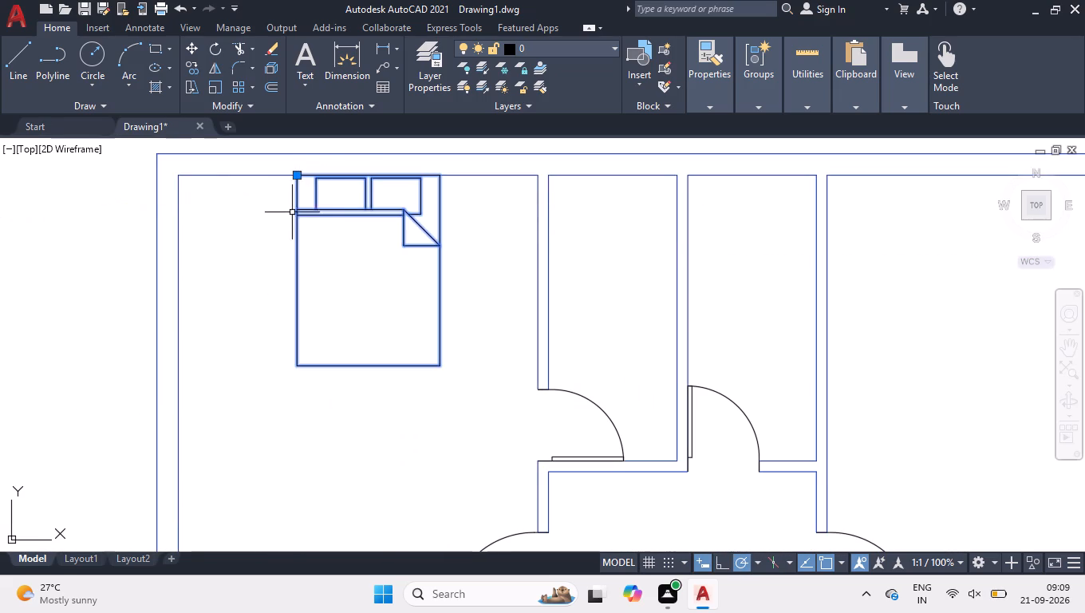
# Copy the queen bed from its top-edge midpoint to the midpoint of the northeast bedroom's north wall.
pyautogui.scroll(-1, 301, 246)
pyautogui.write('cop')
pyautogui.press('Return')
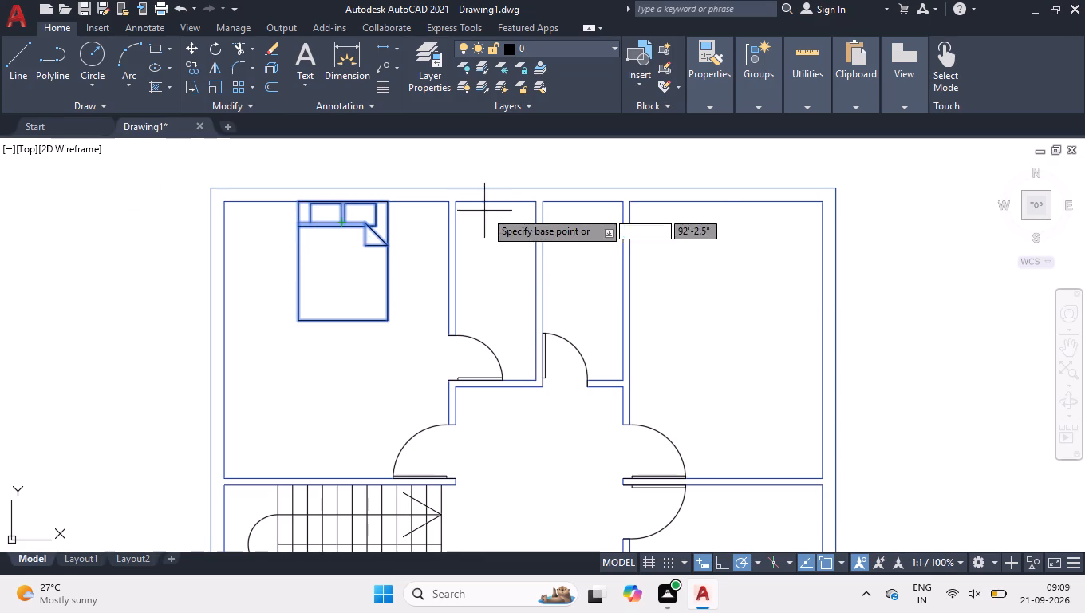
pyautogui.click(724, 559)
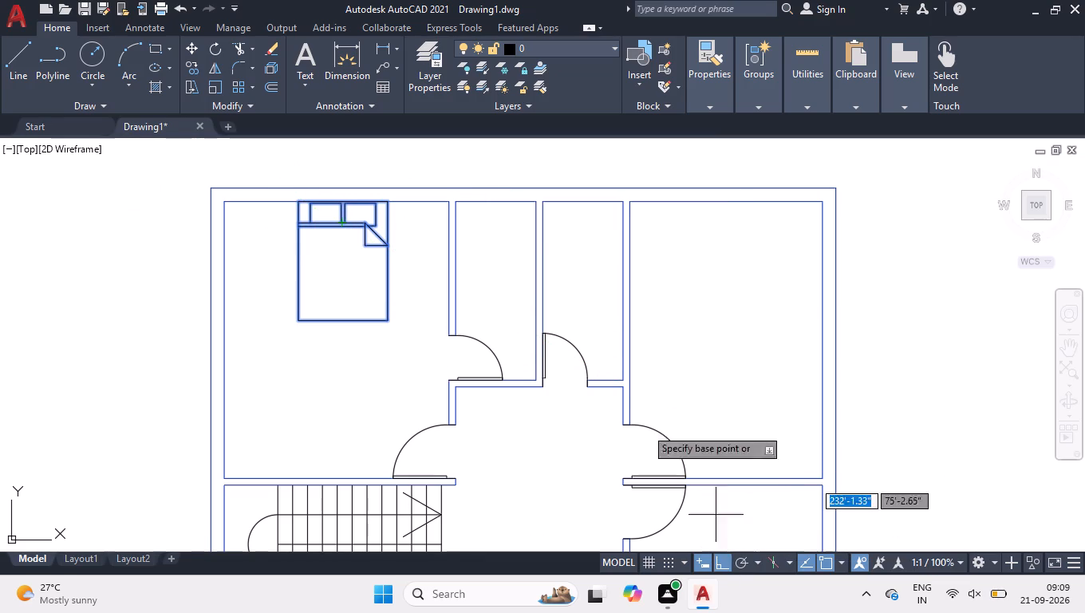
pyautogui.click(339, 200)
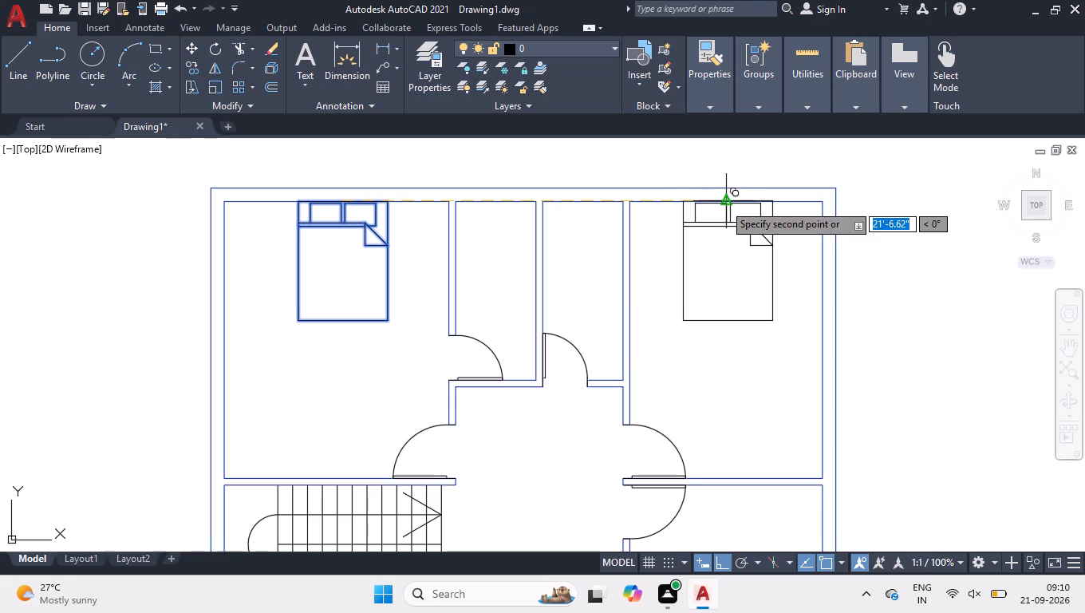
pyautogui.click(724, 204)
pyautogui.press('Return')
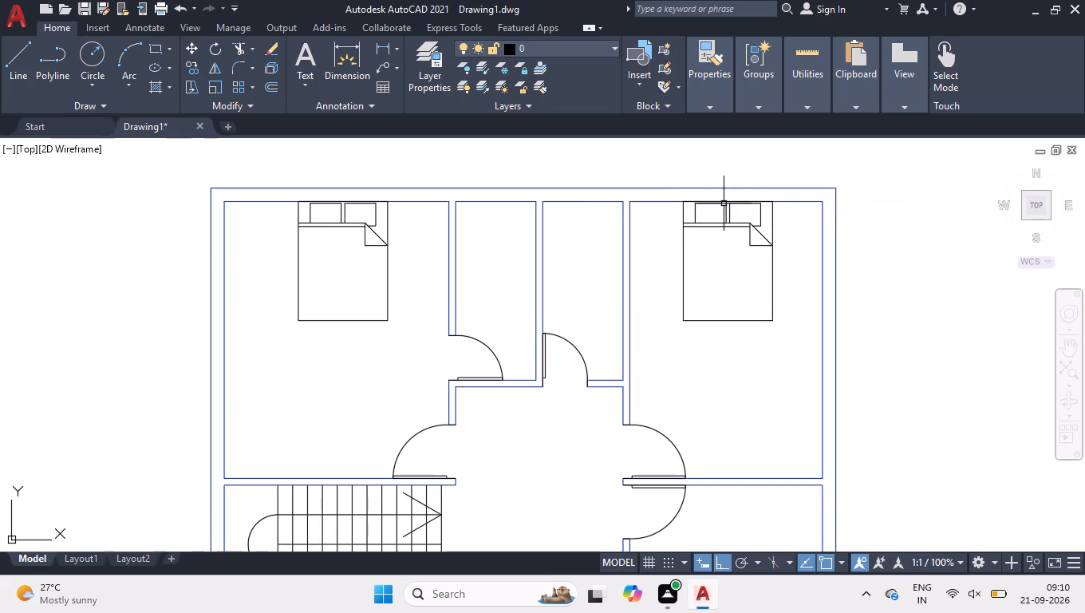
# Mirror the northwest bed into the southwest room about a horizontal line through the outer west wall's midpoint, keeping the original.
pyautogui.click(402, 294)
pyautogui.click(351, 321)
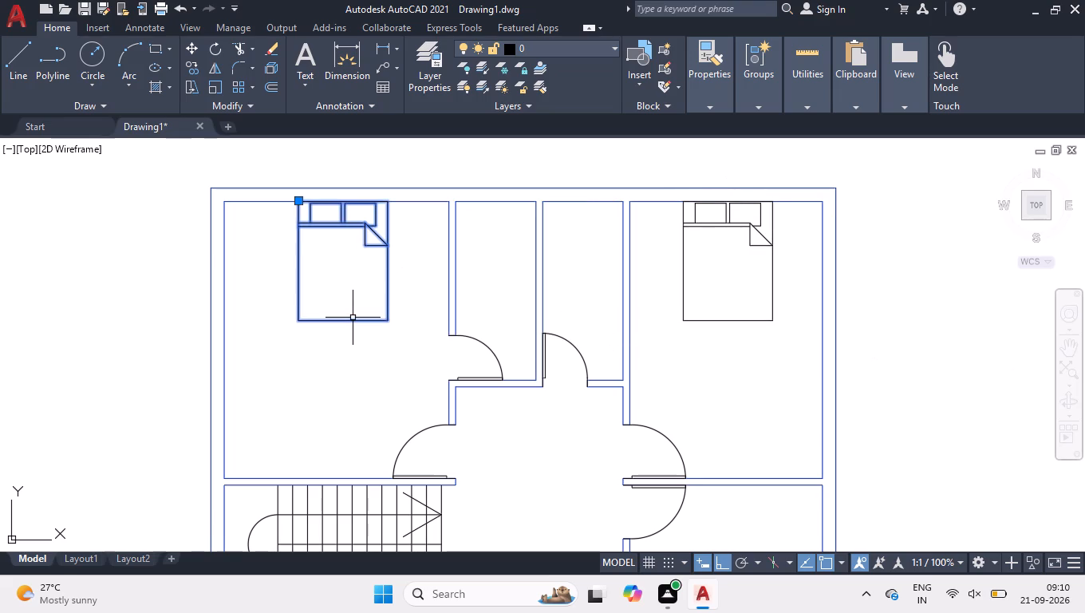
pyautogui.write('mi')
pyautogui.press('Return')
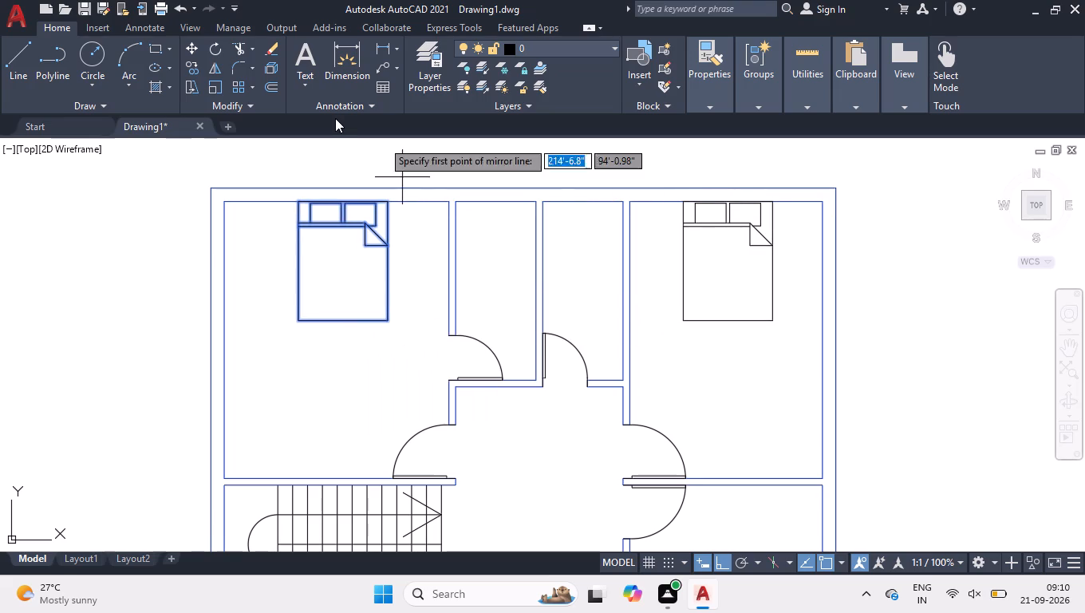
pyautogui.scroll(-2, 370, 183)
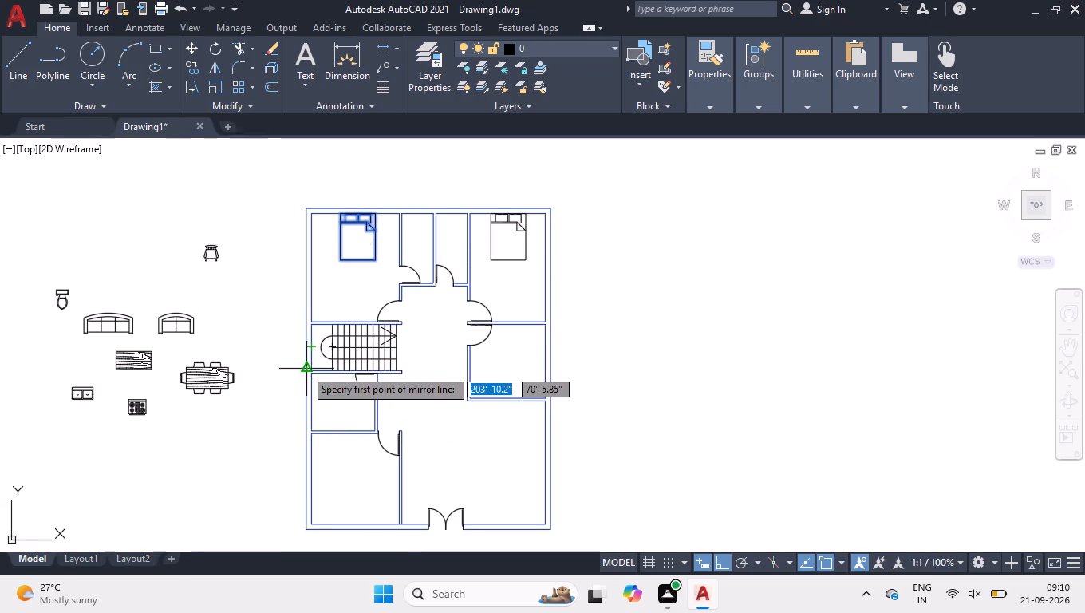
pyautogui.click(306, 369)
pyautogui.click(654, 363)
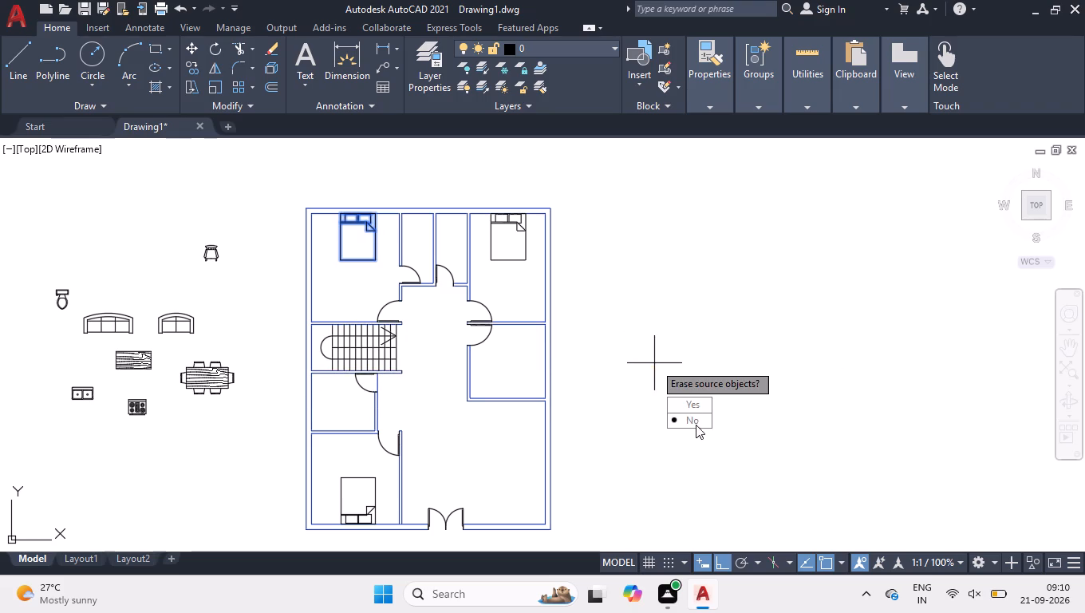
pyautogui.moveTo(696, 425); pyautogui.dragTo(654, 363)
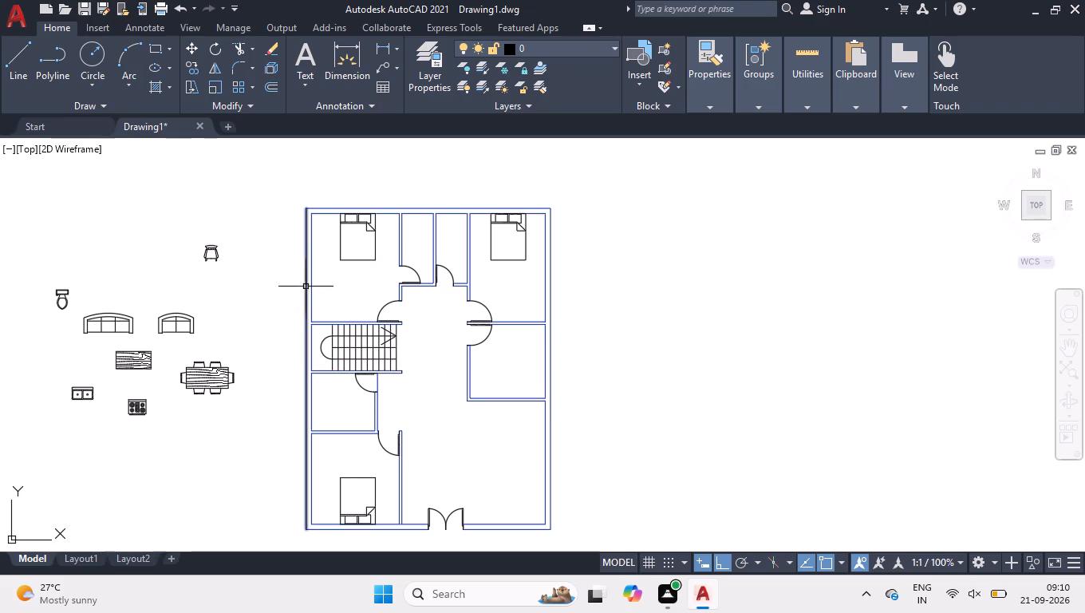
# Move the toilet block to the midpoint of the north wall in the western of the two narrow bathrooms.
pyautogui.click(64, 272)
pyautogui.click(54, 303)
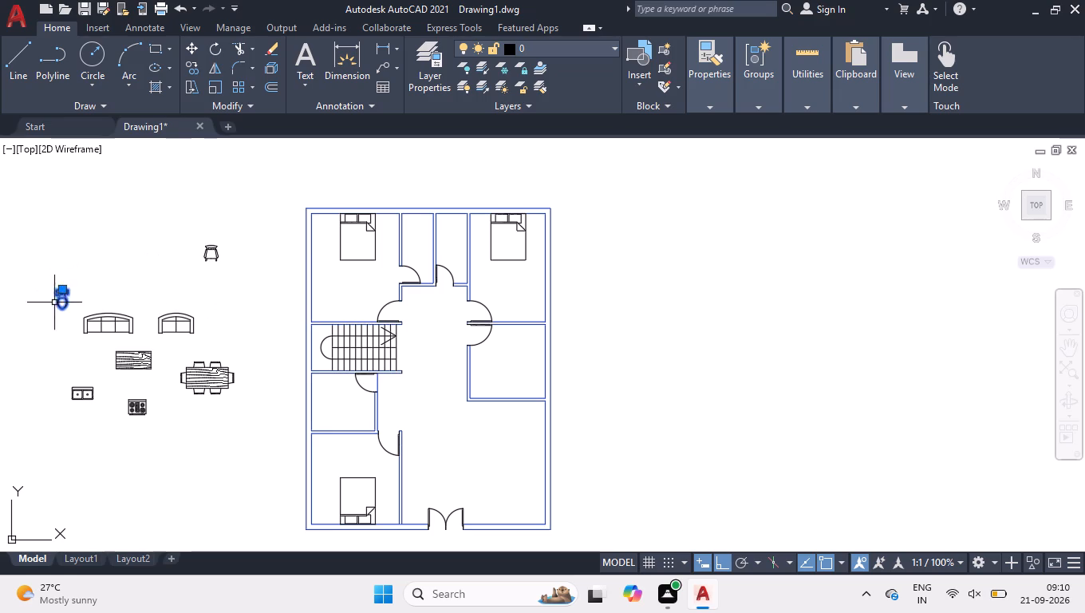
pyautogui.click(64, 286)
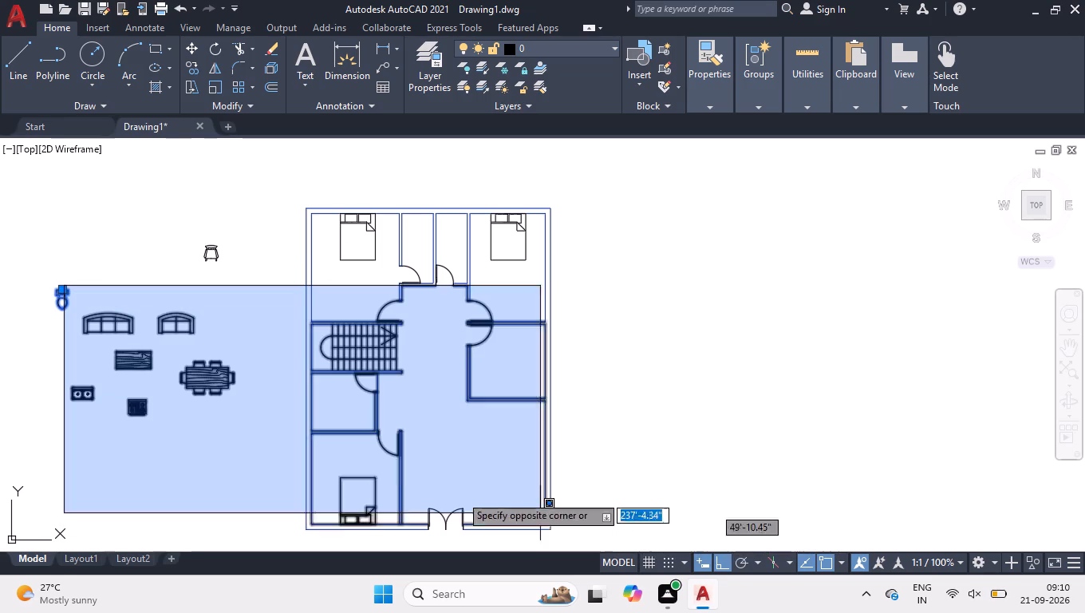
pyautogui.click(59, 343)
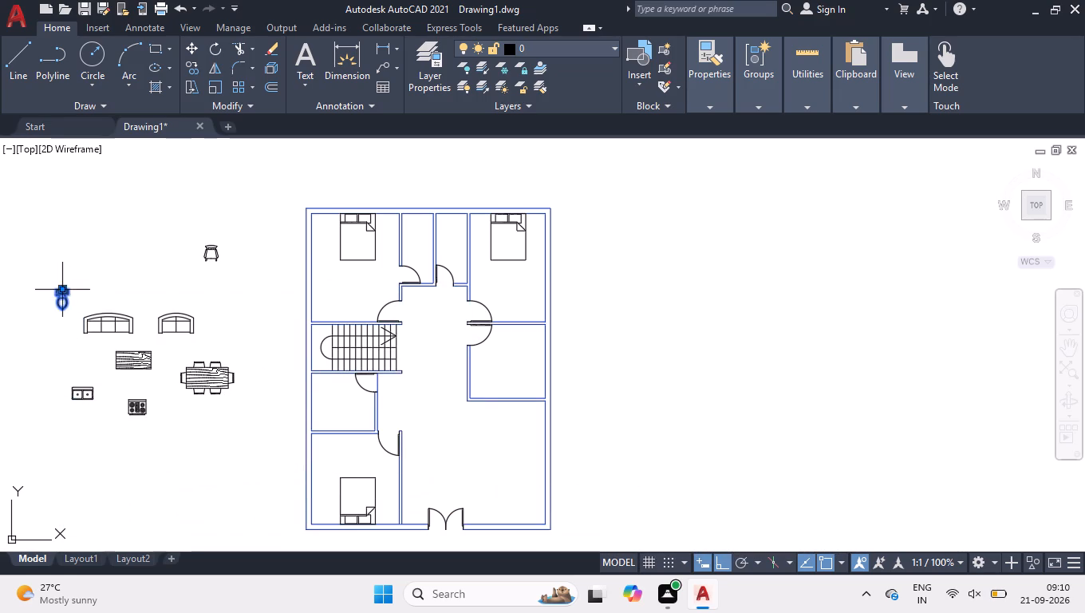
pyautogui.click(63, 289)
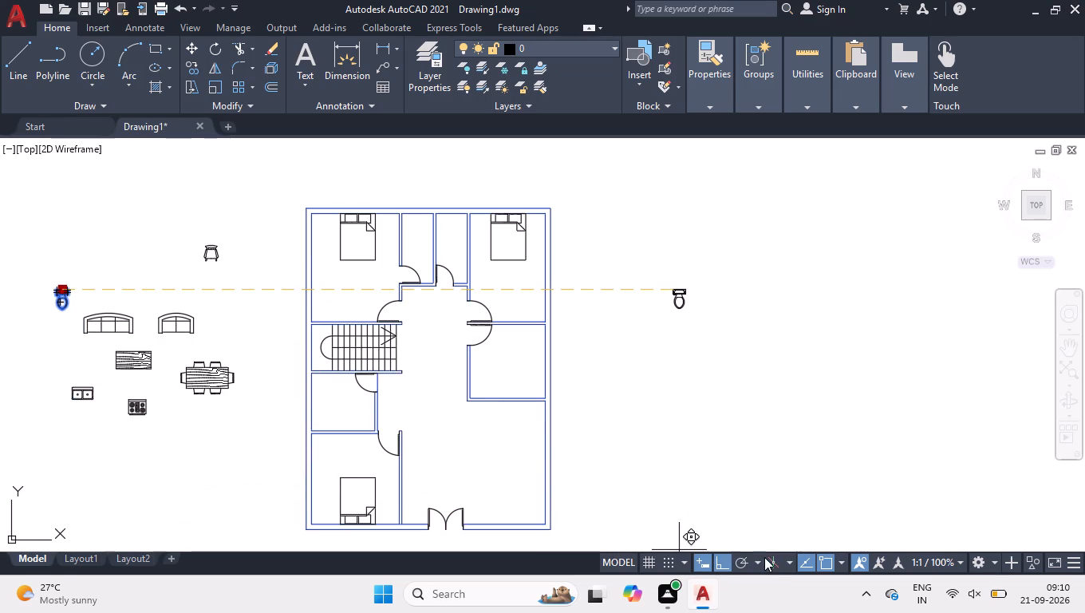
pyautogui.click(740, 561)
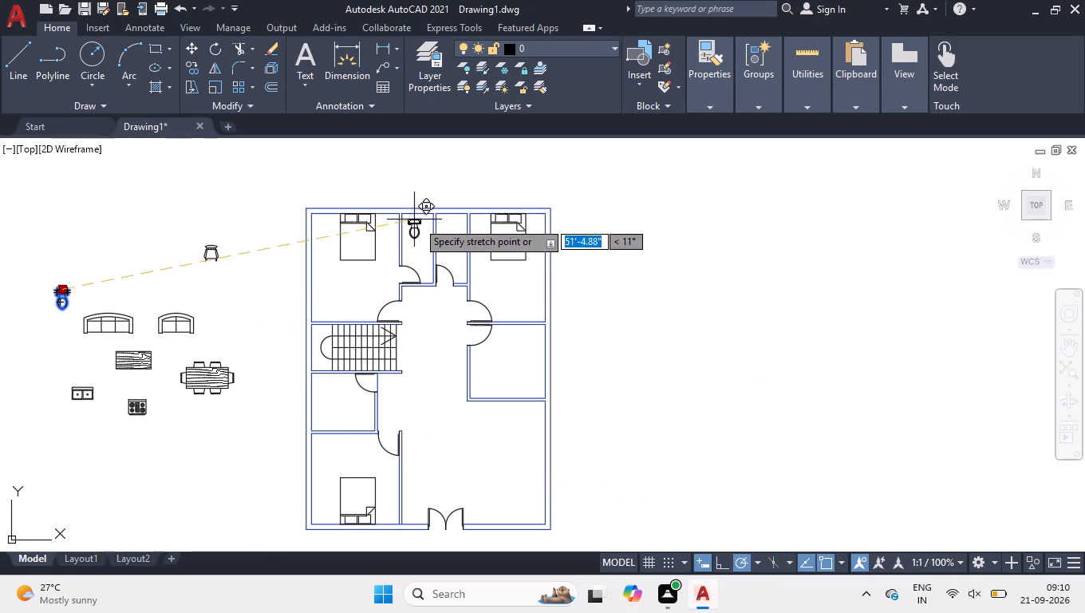
pyautogui.scroll(5, 419, 214)
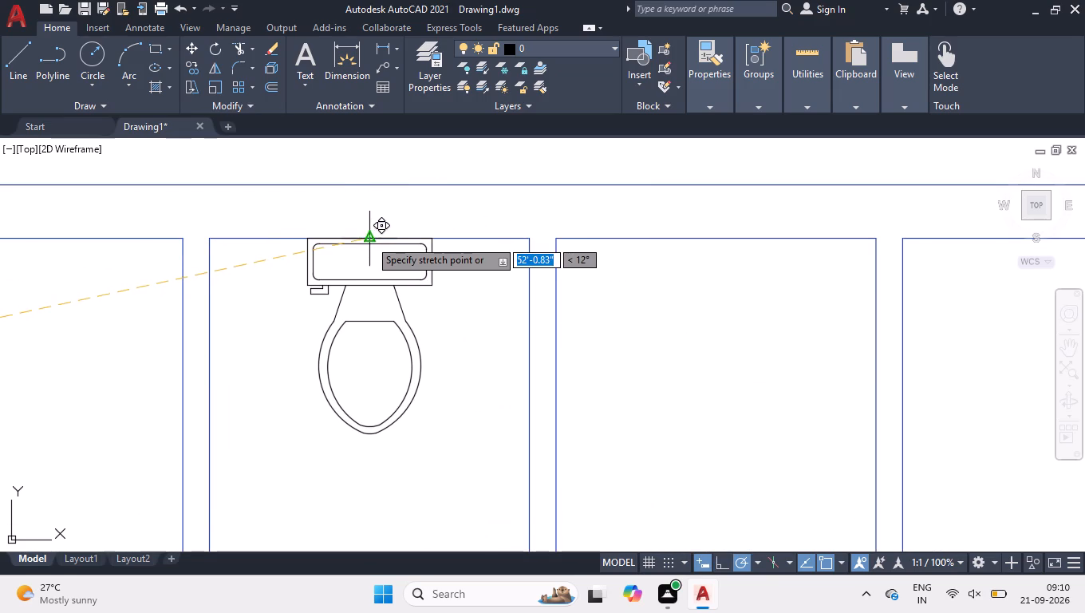
pyautogui.click(369, 239)
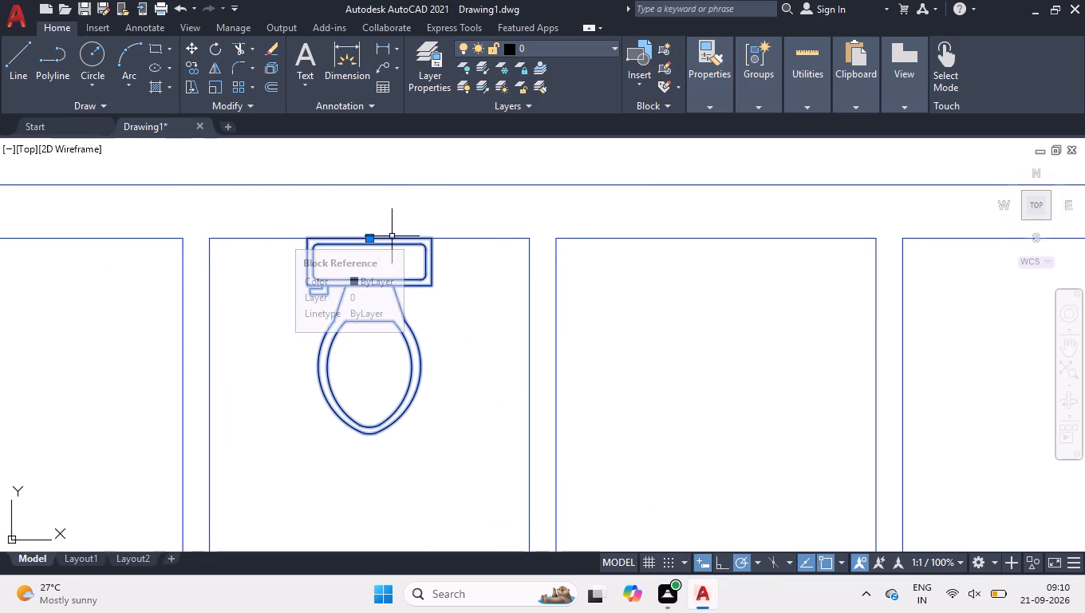
# Copy the toilet 4'-10.50" east to the midpoint of the adjacent bathroom's north wall.
pyautogui.write('cop')
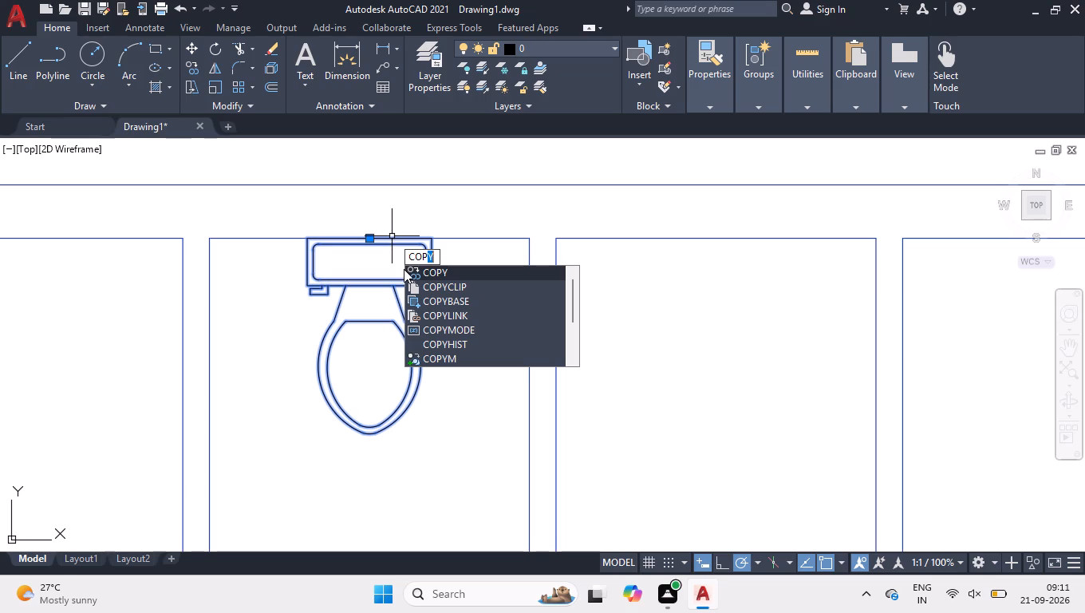
pyautogui.press('Return')
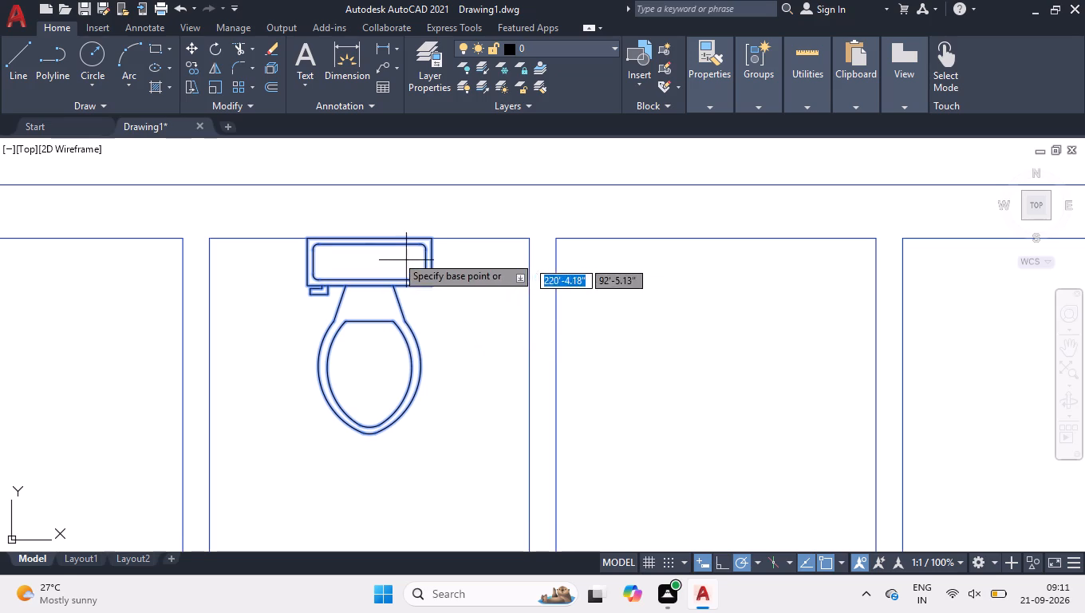
pyautogui.click(371, 238)
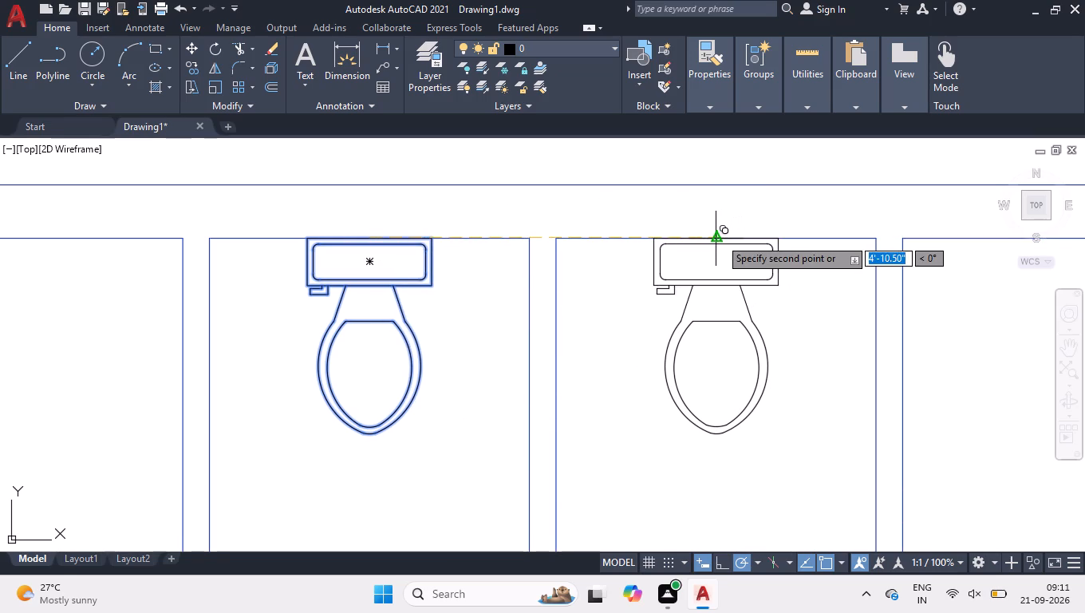
pyautogui.click(720, 238)
pyautogui.press('space')
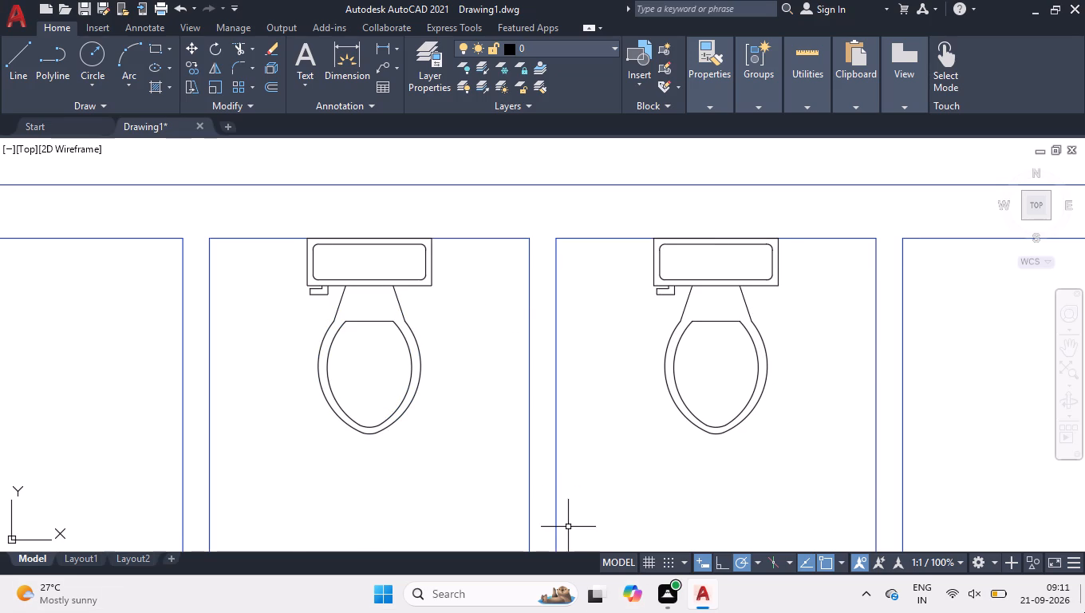
# Copy the northeast bedroom's bed to the empty area east of the floor plan.
pyautogui.scroll(-4, 429, 277)
pyautogui.scroll(-1, 504, 192)
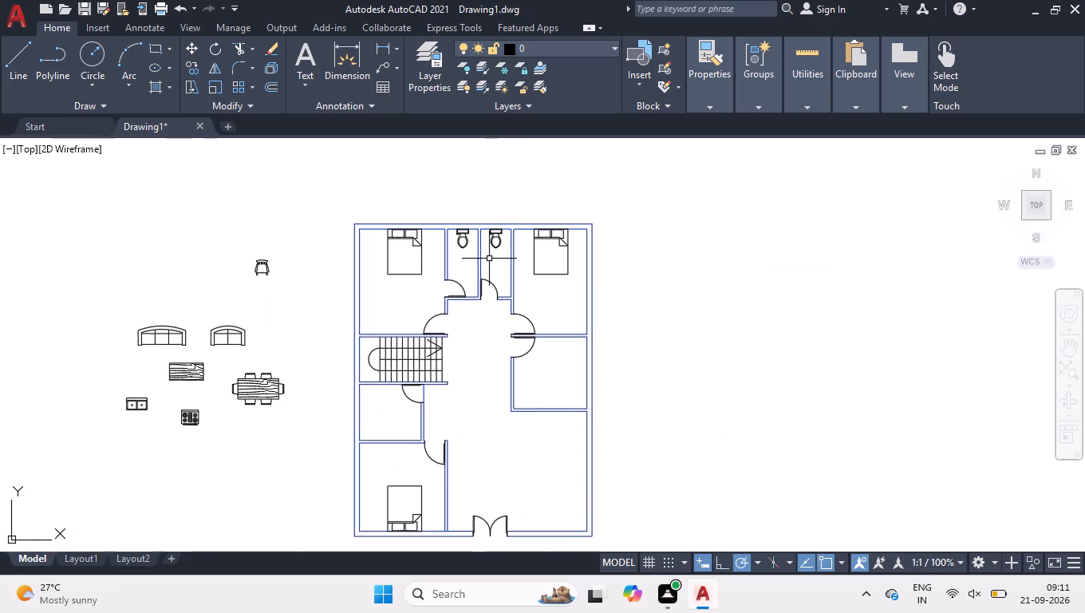
pyautogui.click(550, 263)
pyautogui.click(534, 288)
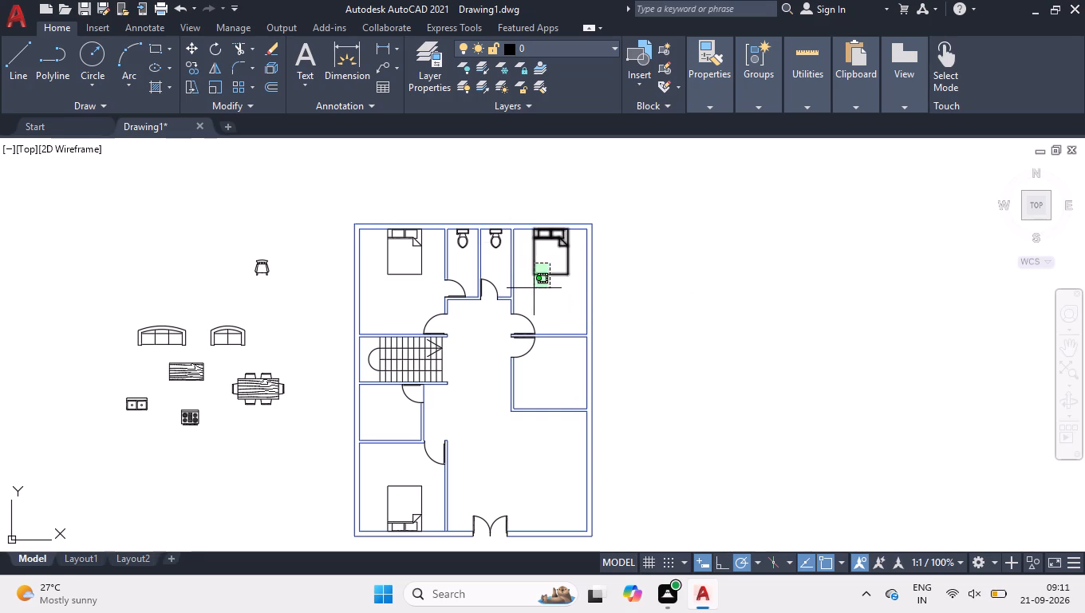
pyautogui.write('cop')
pyautogui.press('Return')
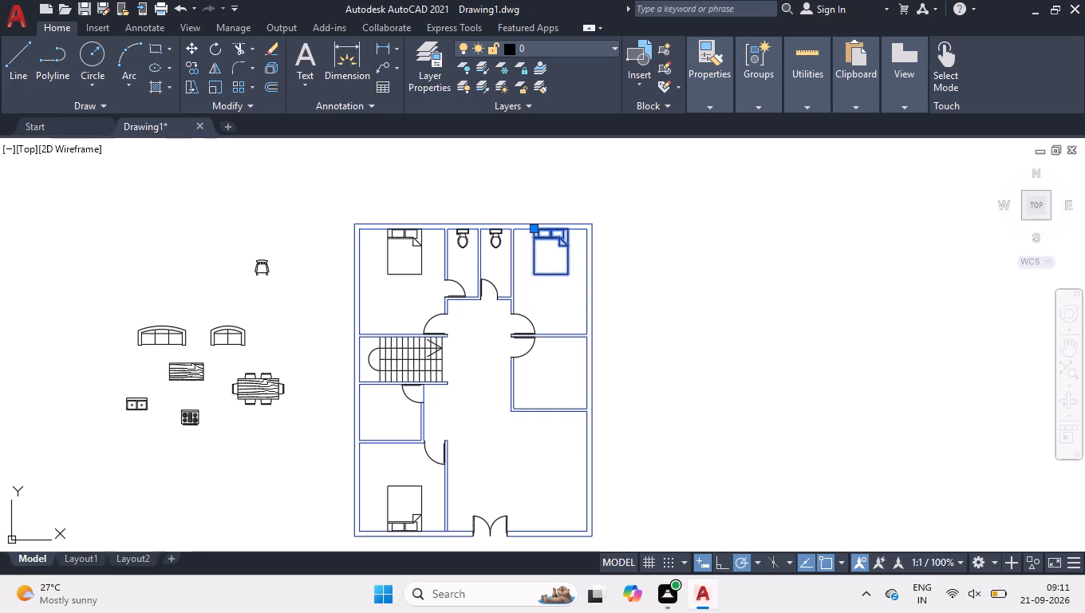
pyautogui.click(536, 279)
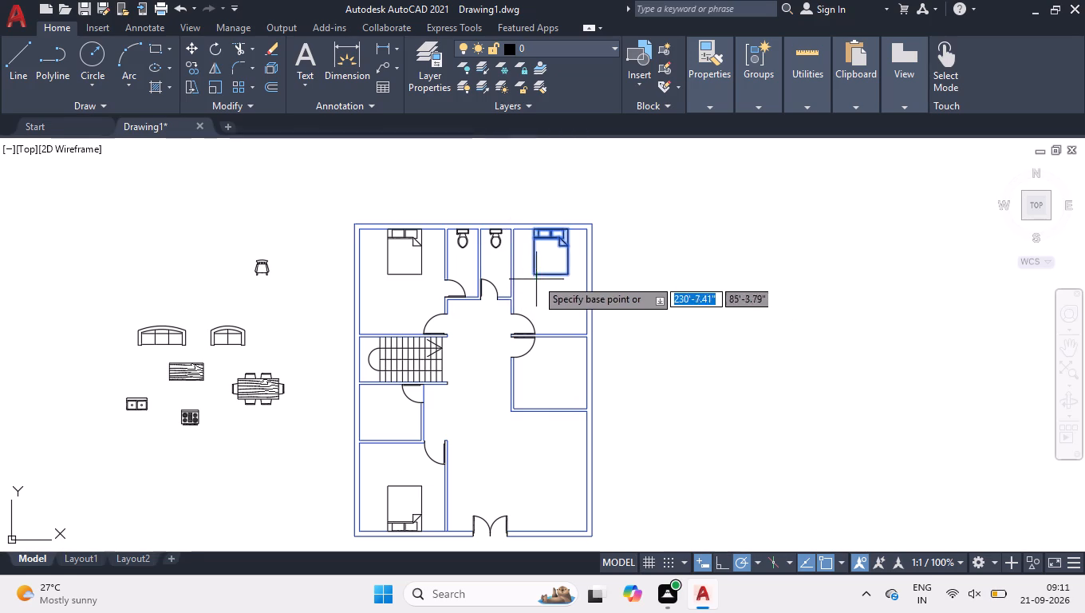
pyautogui.click(669, 283)
pyautogui.press('space')
# Rotate the bed copy outside the plan by 180°.
pyautogui.moveTo(654, 225); pyautogui.dragTo(659, 235)
pyautogui.click(729, 297)
pyautogui.write('ro')
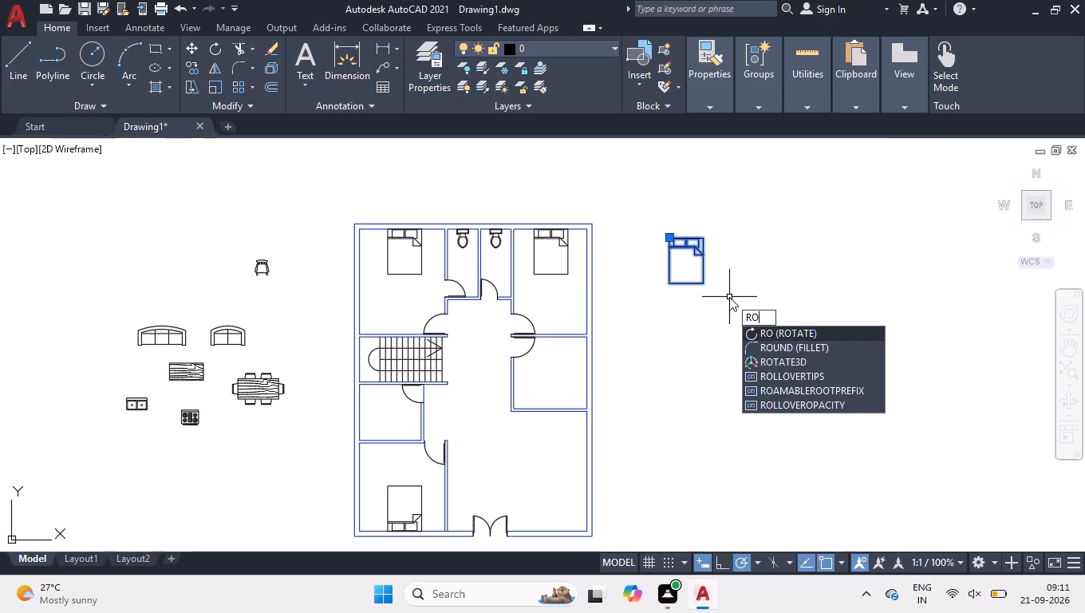
pyautogui.press('Return')
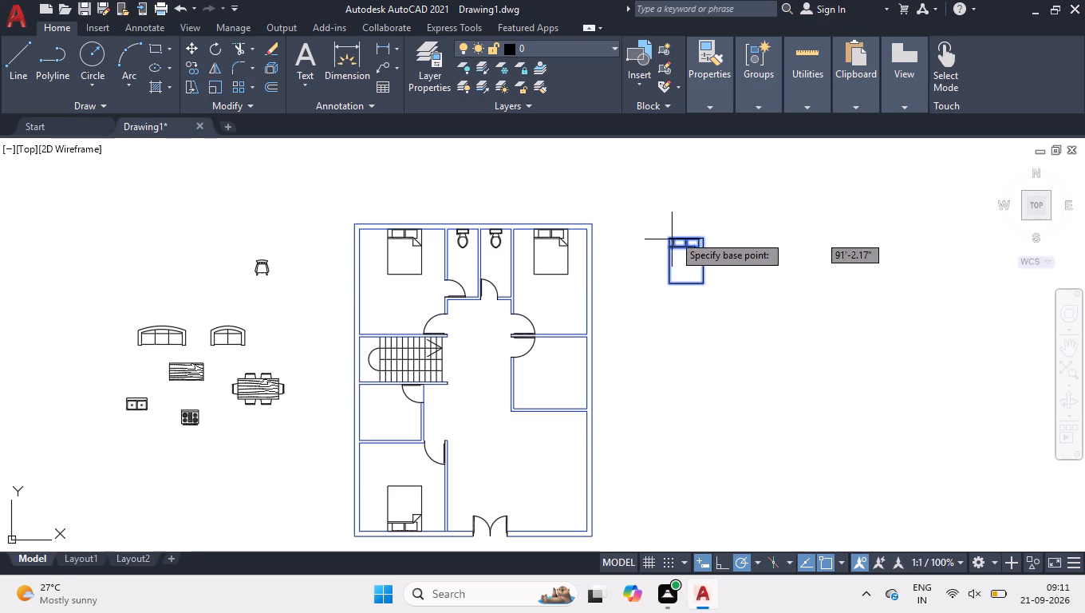
pyautogui.click(685, 231)
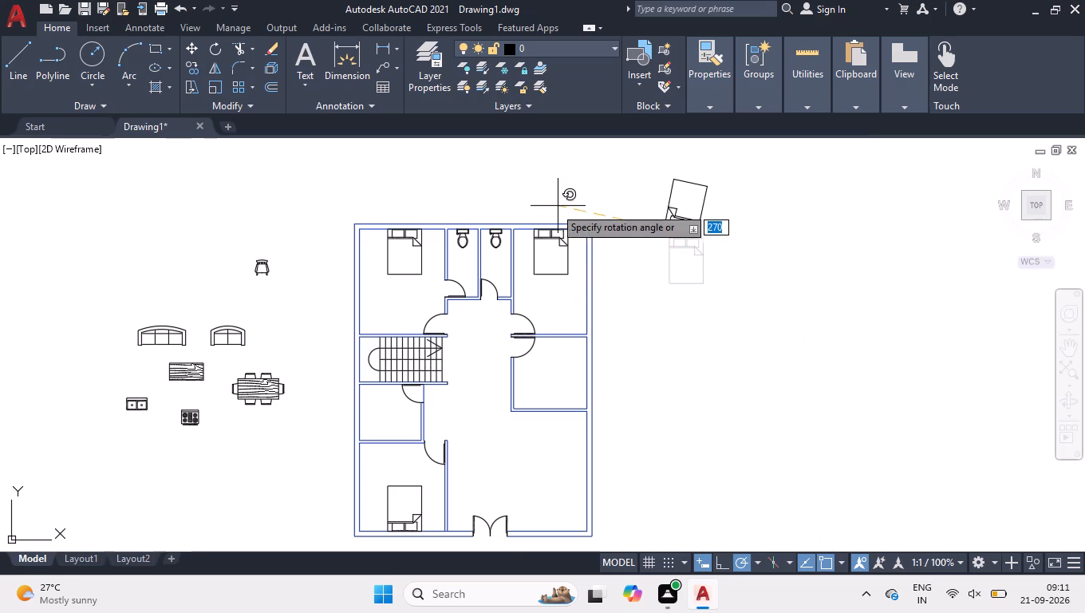
pyautogui.click(294, 232)
# Move the rotated bed by its pillow-end corner onto the south wall of the bedroom directly below the northeast bedroom.
pyautogui.moveTo(645, 152); pyautogui.dragTo(649, 169)
pyautogui.click(735, 278)
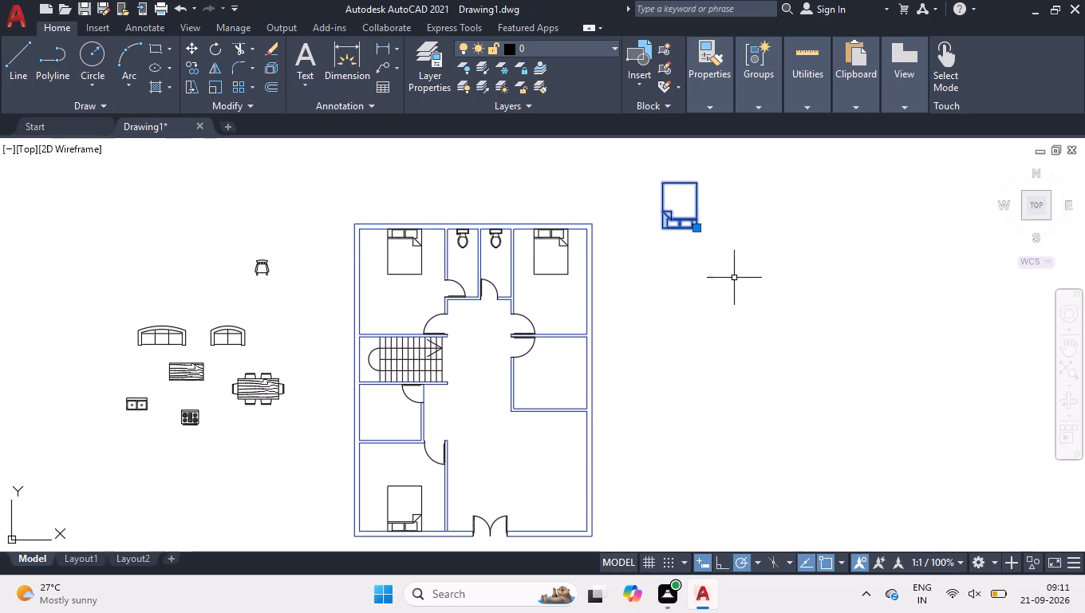
pyautogui.click(694, 227)
pyautogui.scroll(2, 552, 433)
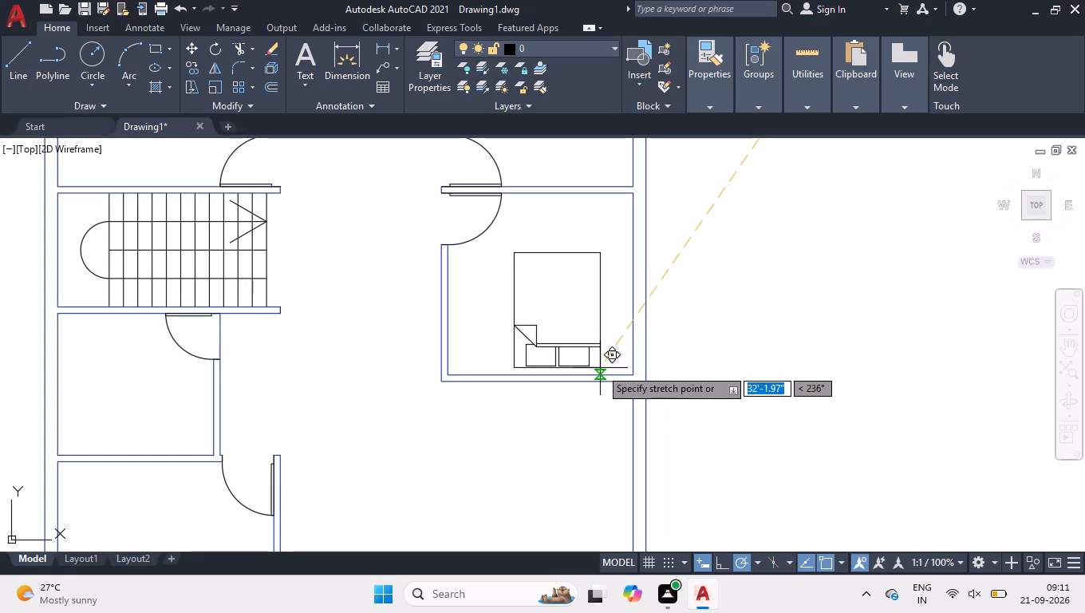
pyautogui.click(600, 368)
pyautogui.rightClick(687, 352)
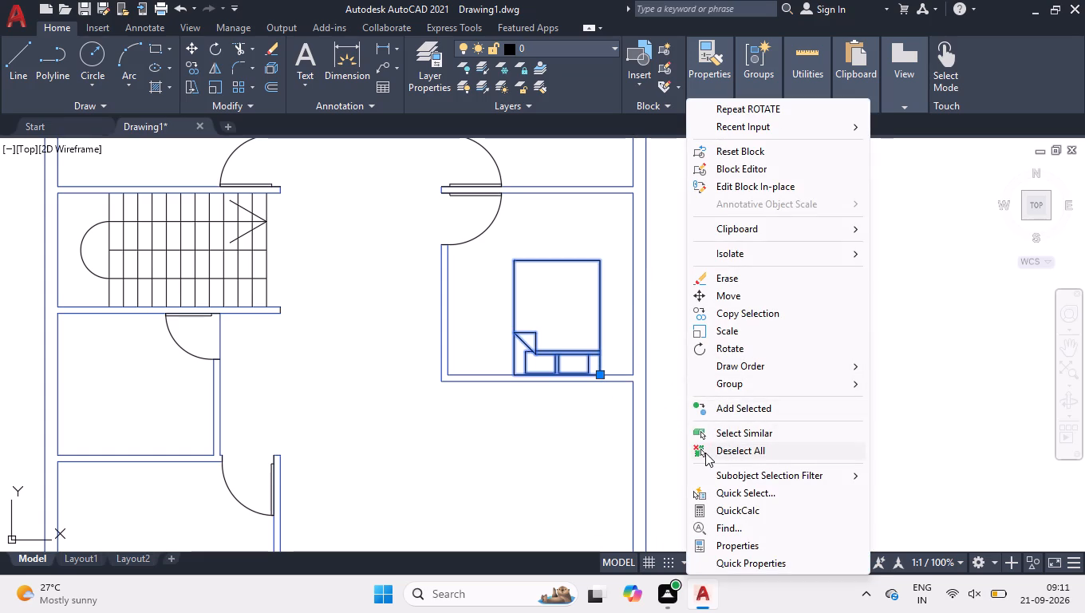
pyautogui.click(705, 453)
# Rotate the six-seat dining table outside the plan by 90° so its length runs north-south.
pyautogui.scroll(-3, 708, 423)
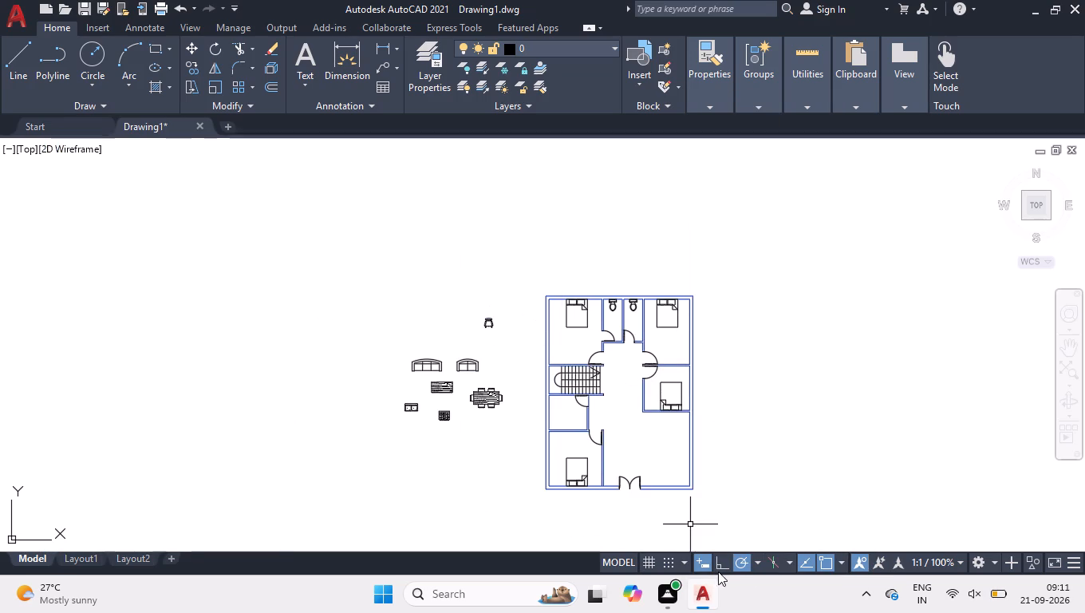
pyautogui.click(491, 389)
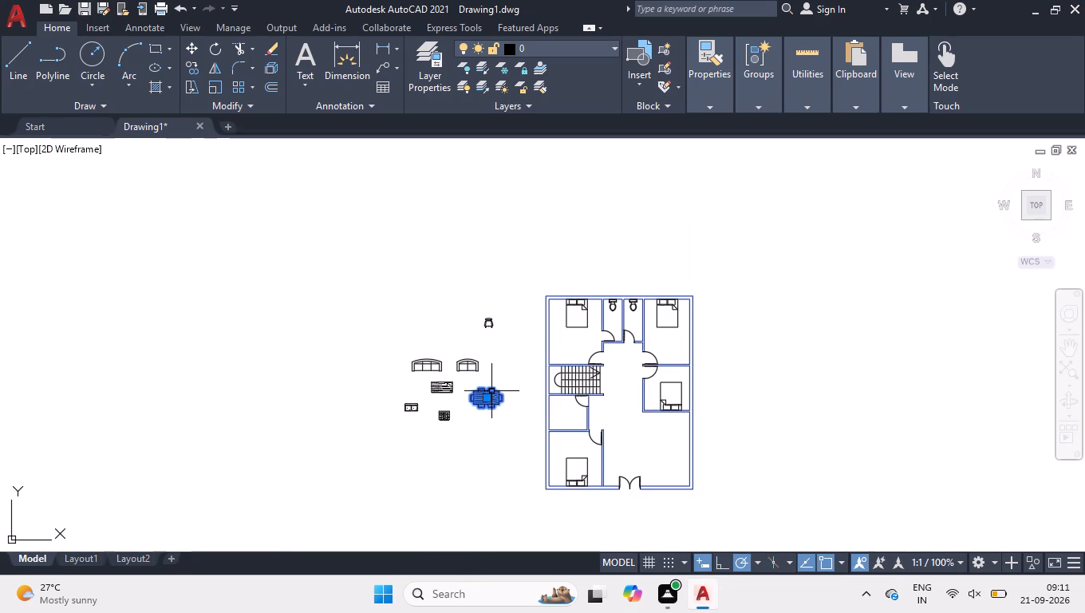
pyautogui.write('ro')
pyautogui.press('Return')
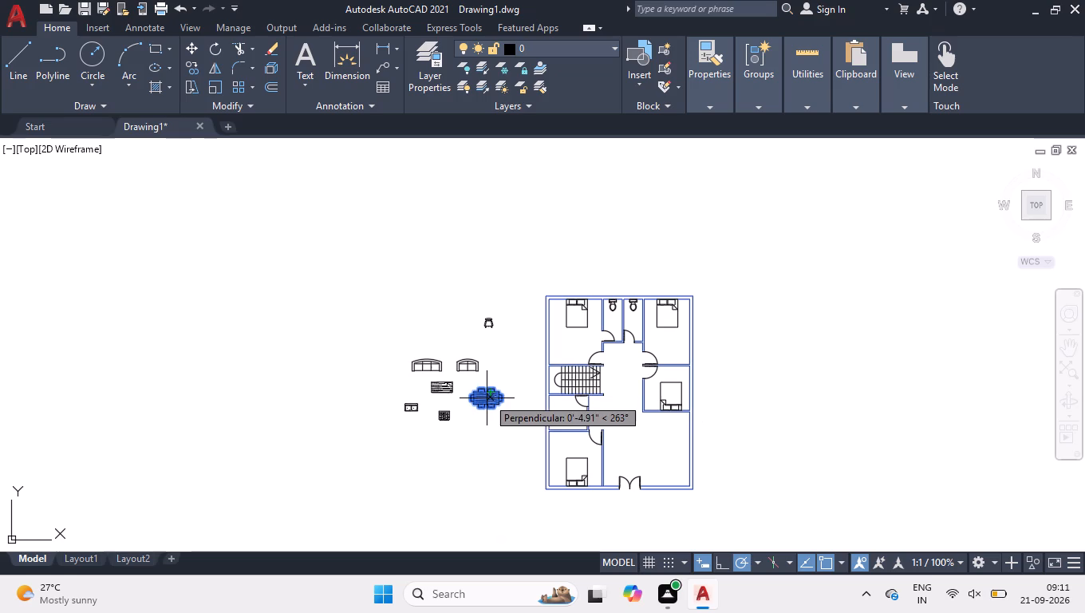
pyautogui.click(483, 398)
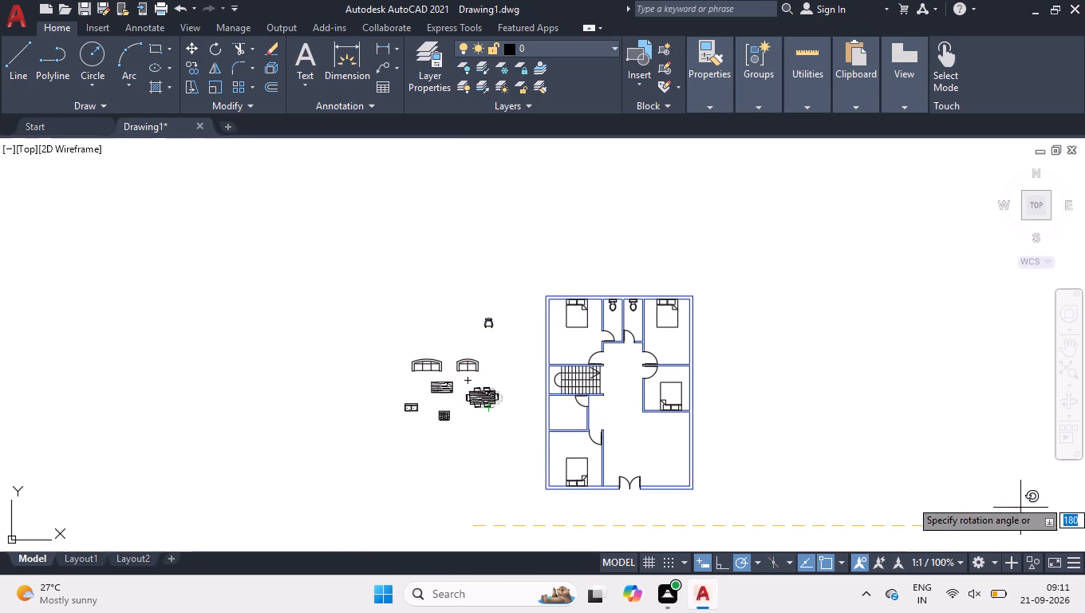
pyautogui.click(475, 243)
# Move the rotated dining table into the central hall, between the small kitchen room and the eastern bedroom.
pyautogui.click(351, 508)
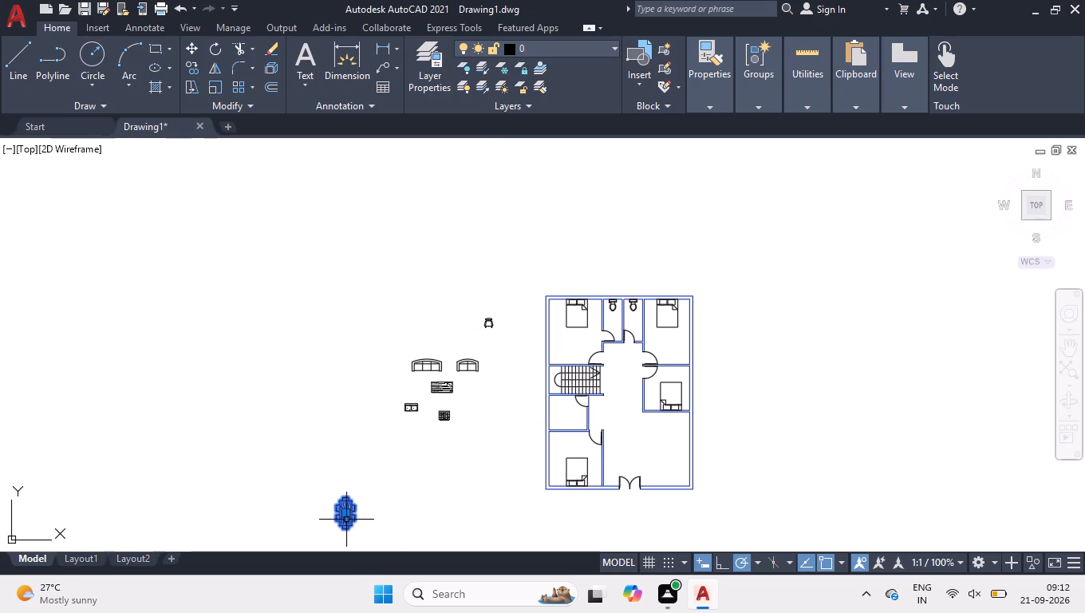
pyautogui.click(345, 515)
pyautogui.scroll(2, 643, 471)
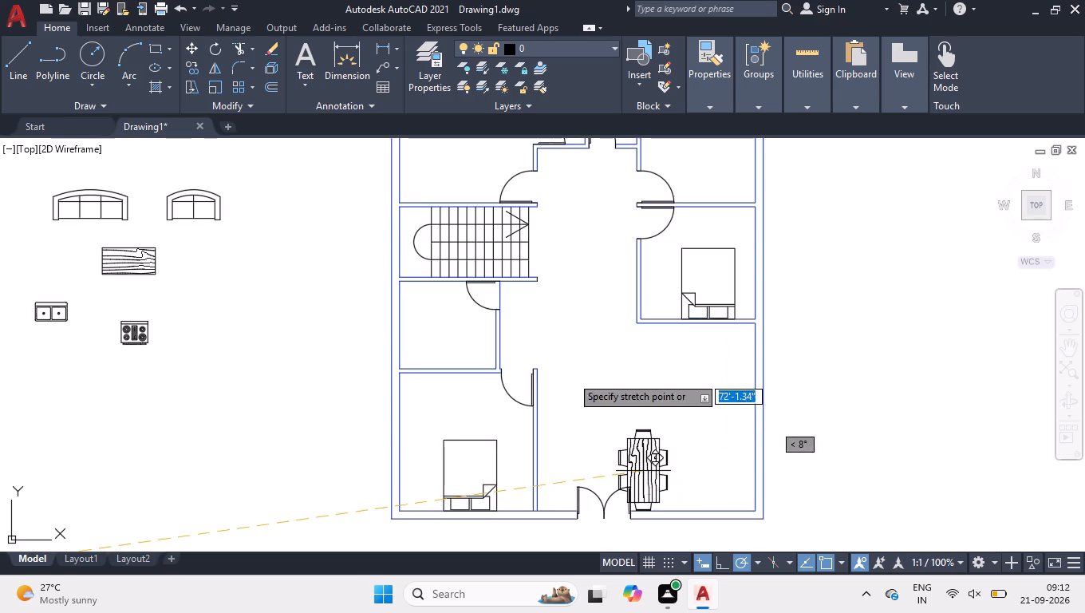
pyautogui.scroll(1, 567, 311)
pyautogui.click(579, 329)
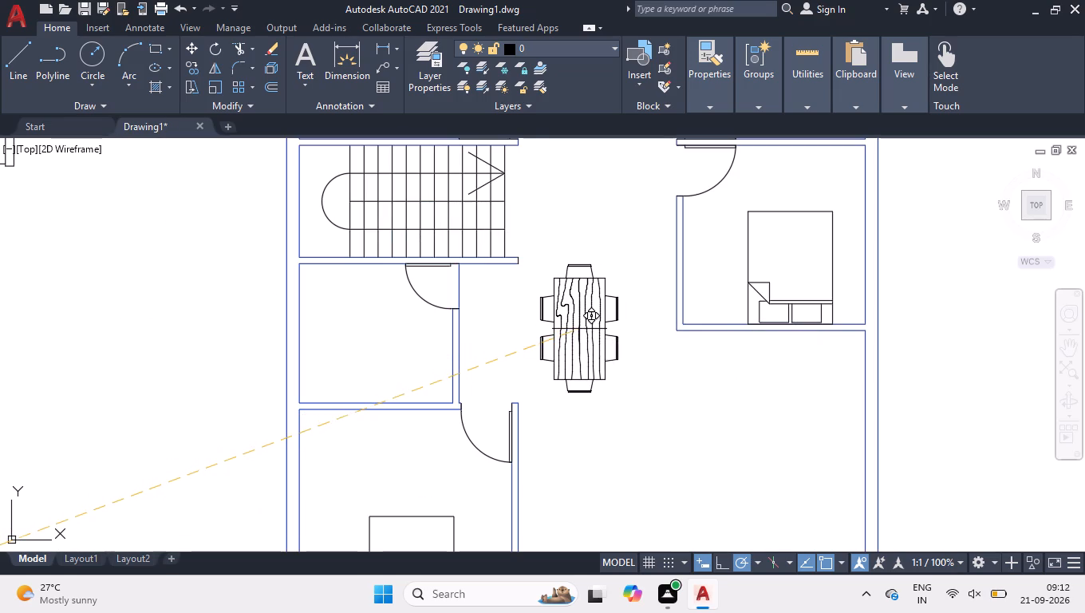
pyautogui.rightClick(675, 372)
pyautogui.click(706, 452)
# Rotate the stove block by 90° about a point on its top edge.
pyautogui.scroll(-3, 641, 405)
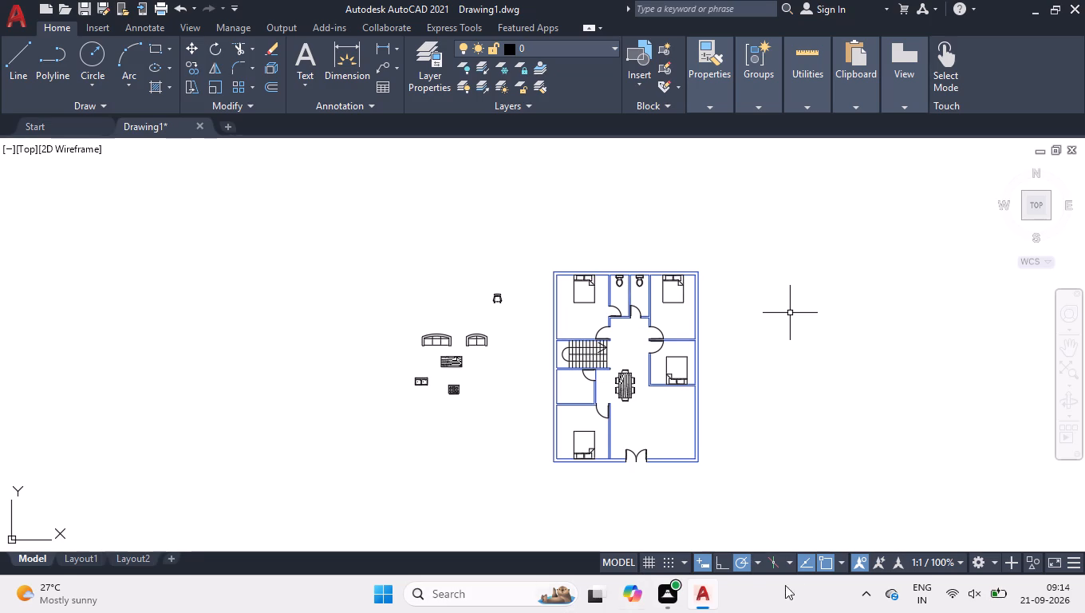
pyautogui.scroll(1, 448, 370)
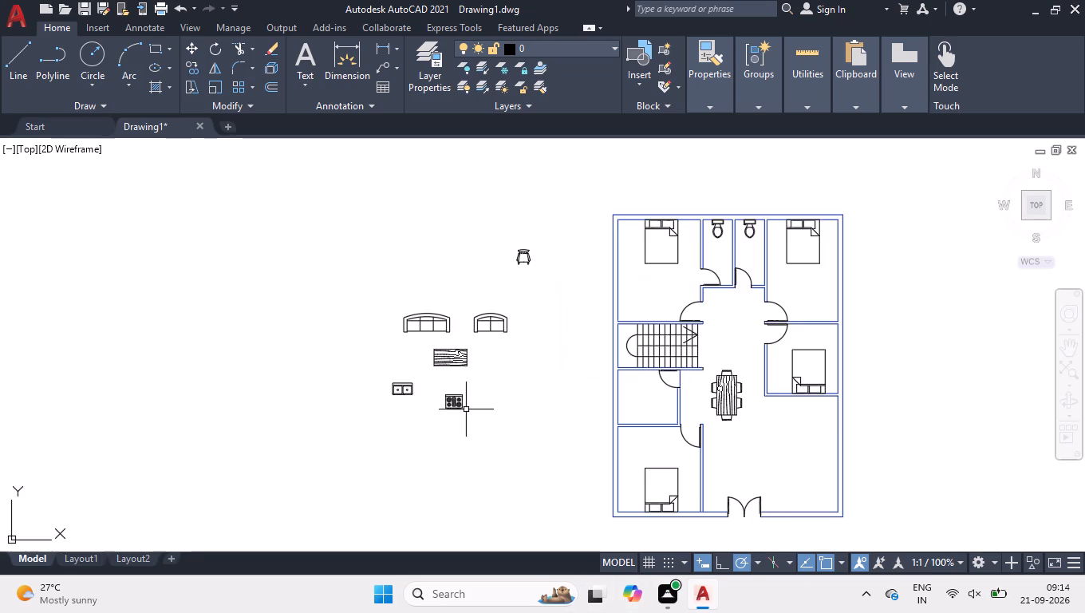
pyautogui.scroll(1, 467, 409)
pyautogui.click(467, 382)
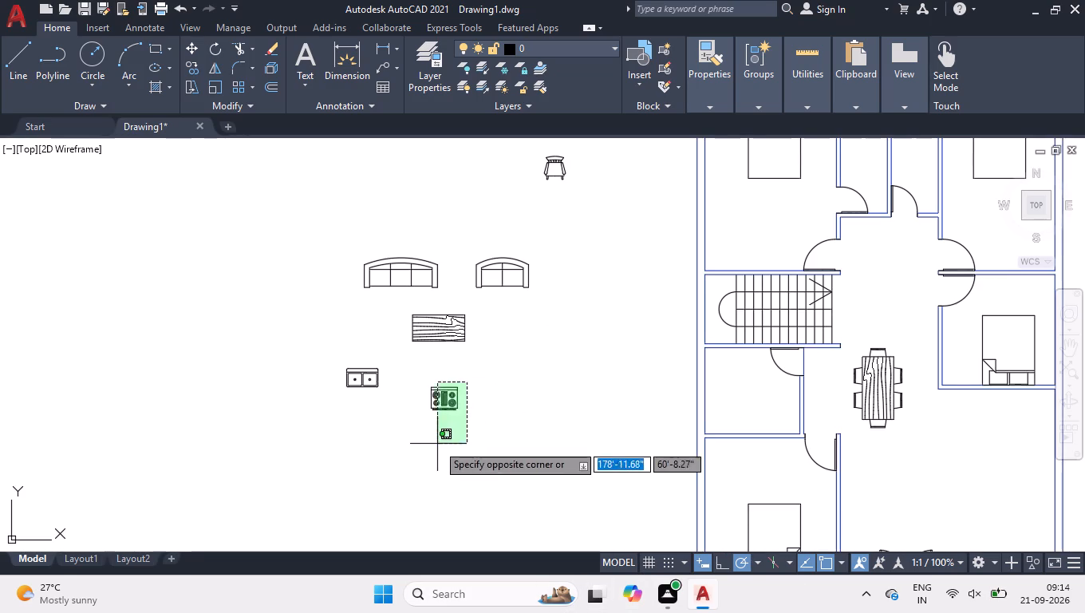
pyautogui.click(429, 448)
pyautogui.write('ro')
pyautogui.press('Return')
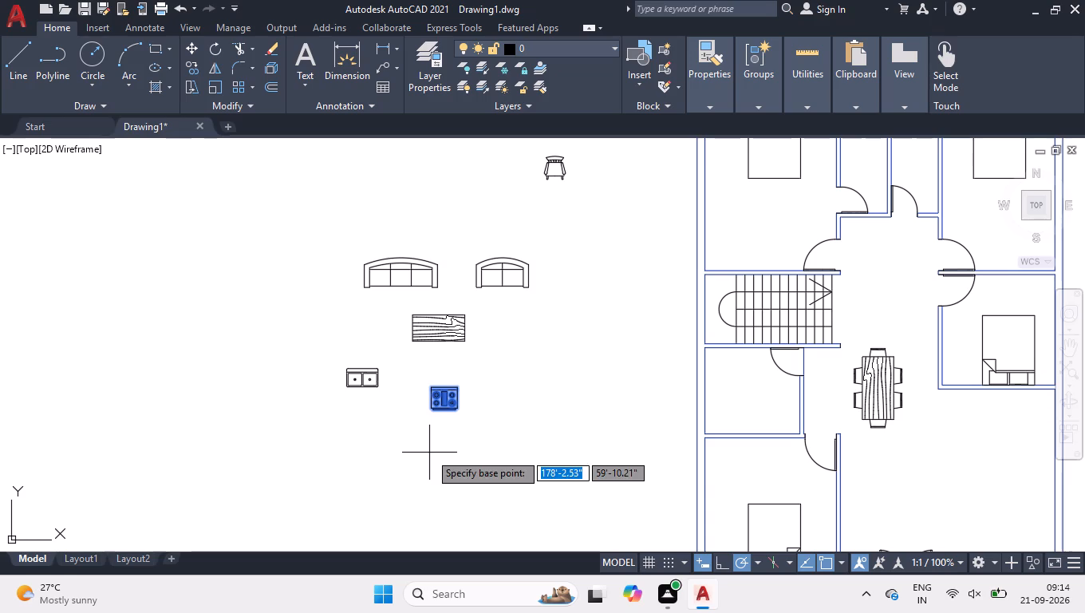
pyautogui.click(446, 385)
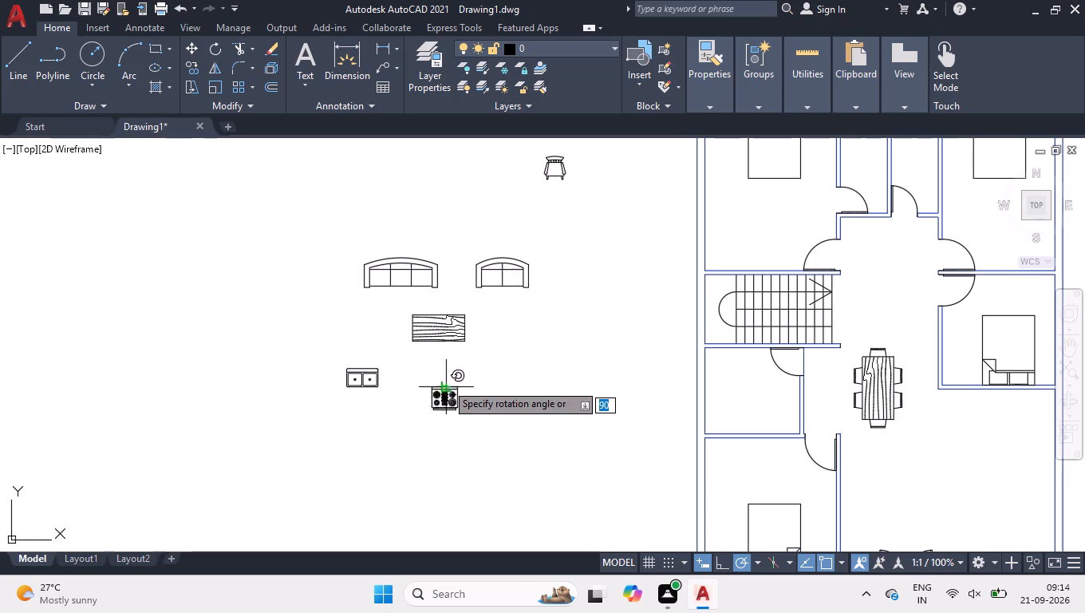
pyautogui.click(451, 241)
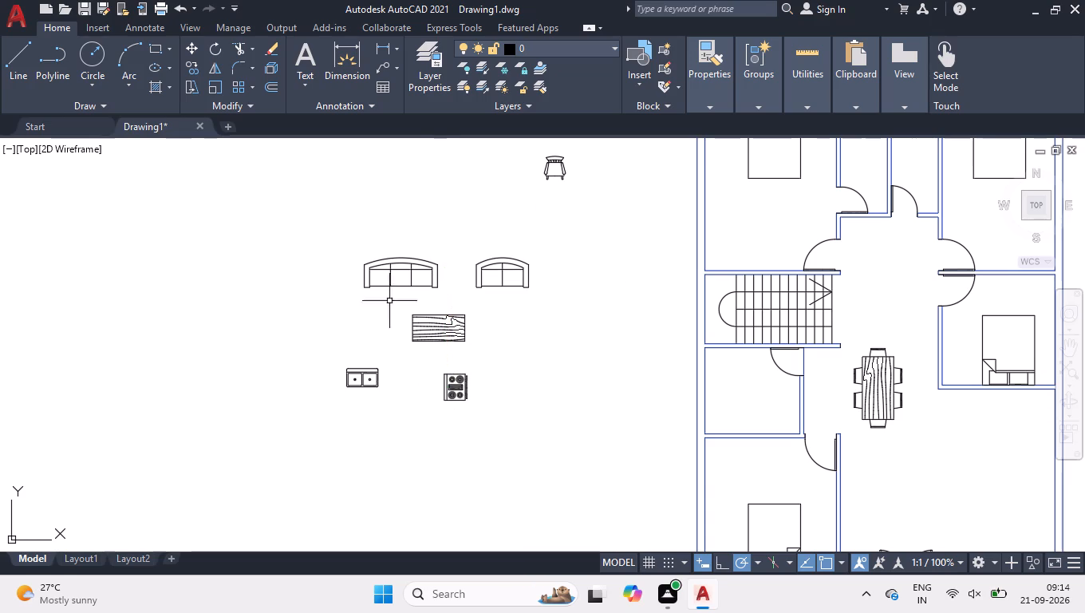
# Rotate the double sink block by 180° about its top-edge midpoint.
pyautogui.click(341, 362)
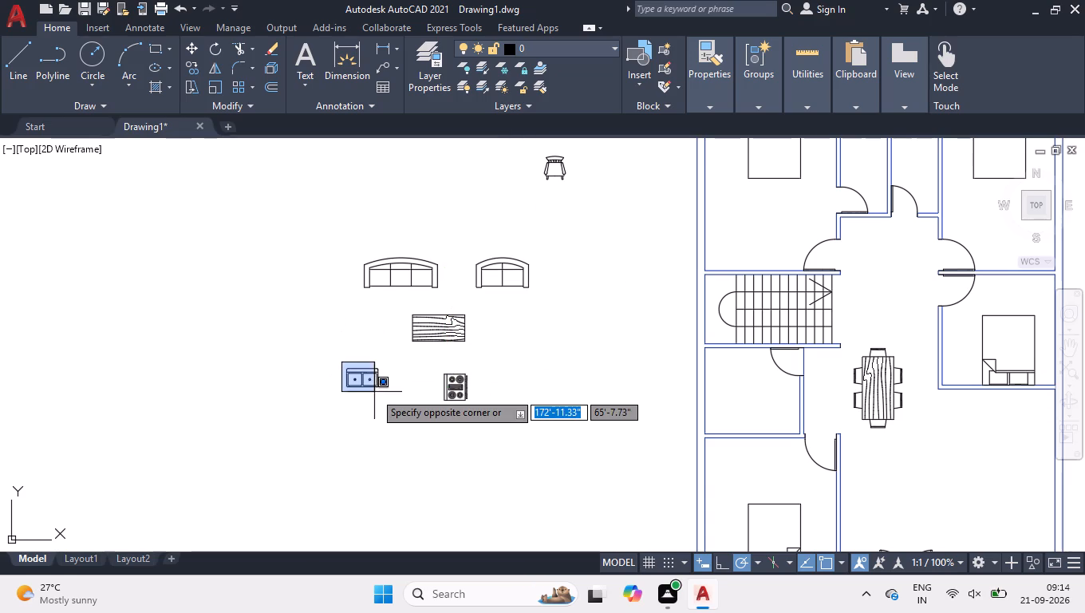
pyautogui.click(383, 395)
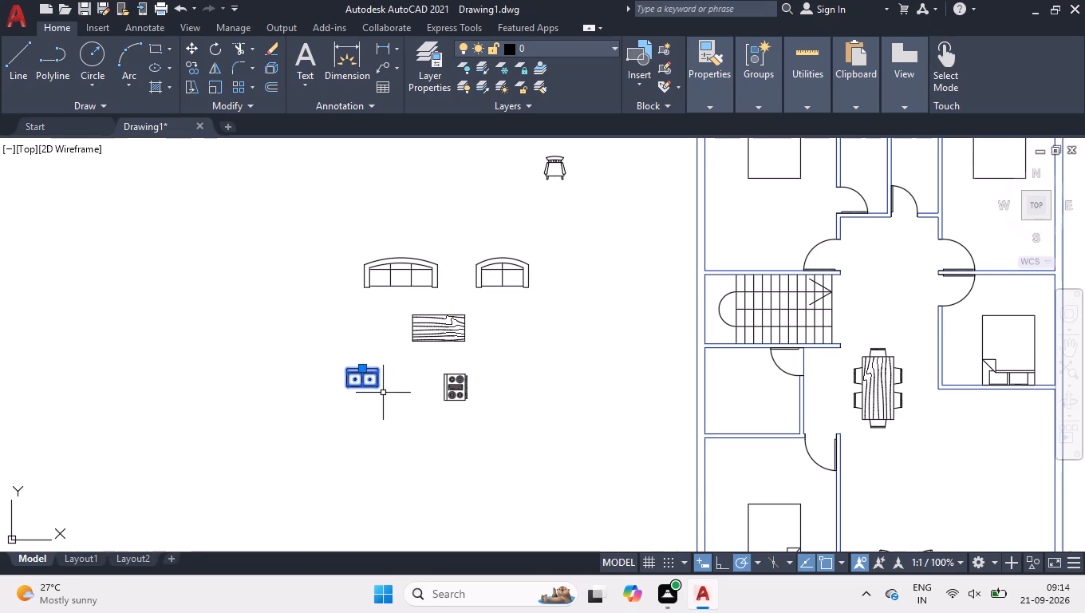
pyautogui.press('space')
pyautogui.click(362, 366)
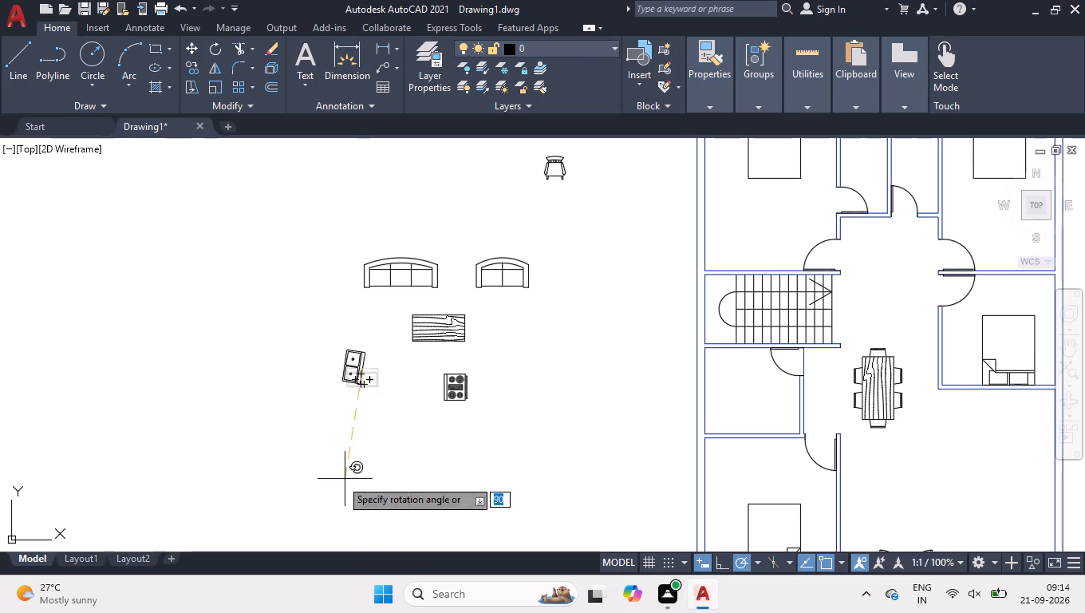
pyautogui.click(229, 376)
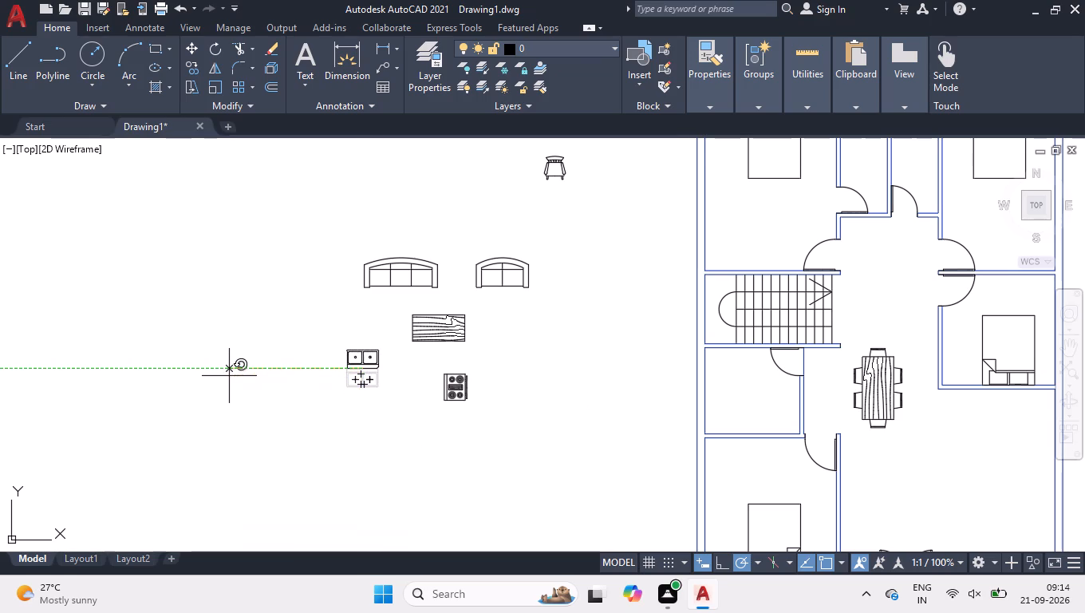
# Move the double sink by its back-edge midpoint onto the south wall of the kitchen below the staircase.
pyautogui.click(327, 344)
pyautogui.click(386, 403)
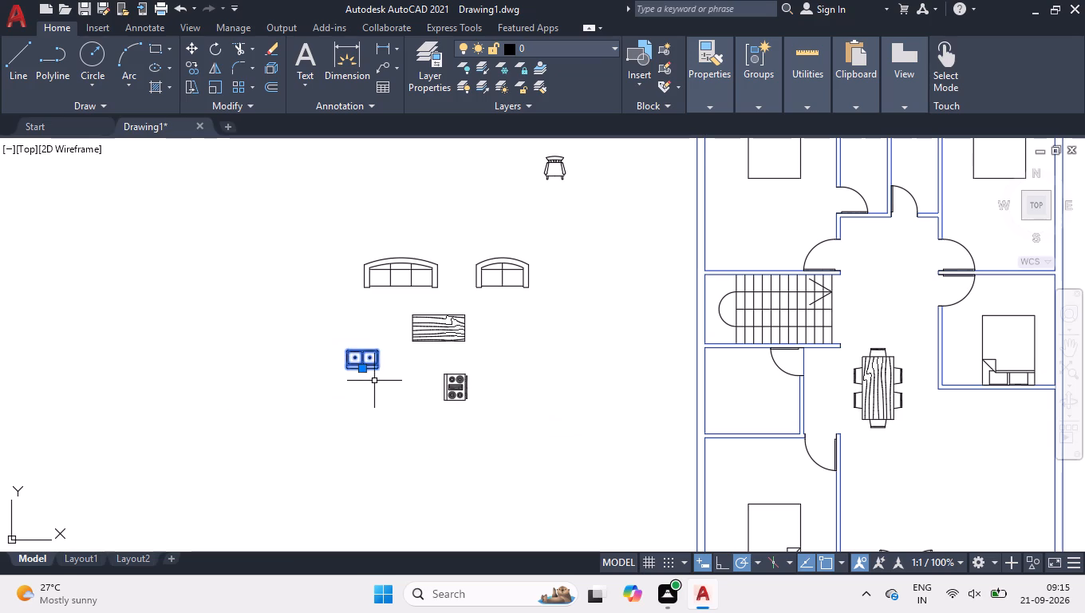
pyautogui.click(363, 370)
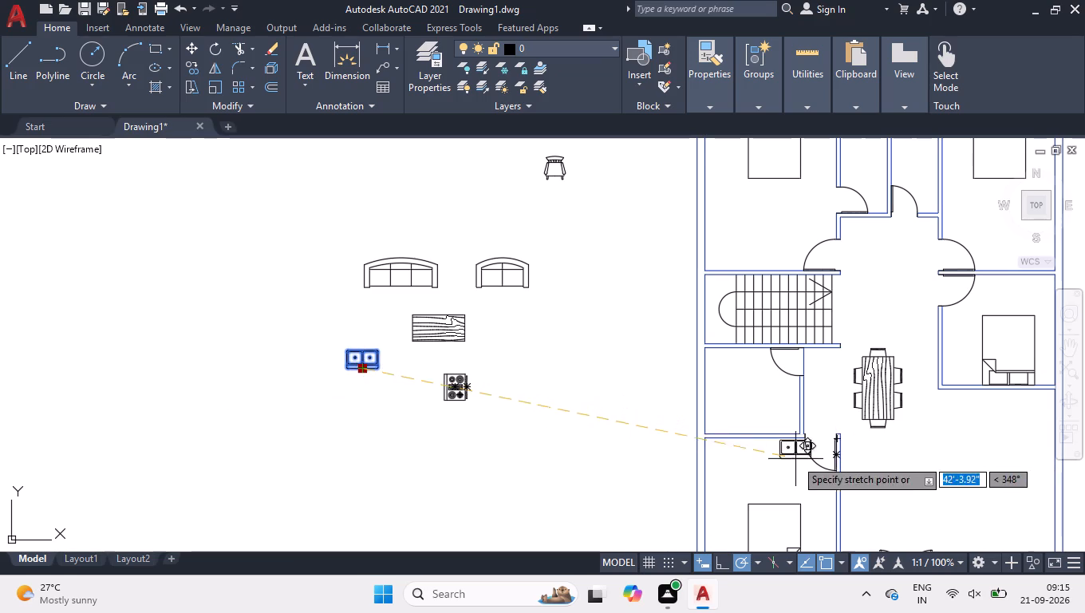
pyautogui.scroll(-1, 680, 368)
pyautogui.scroll(3, 724, 405)
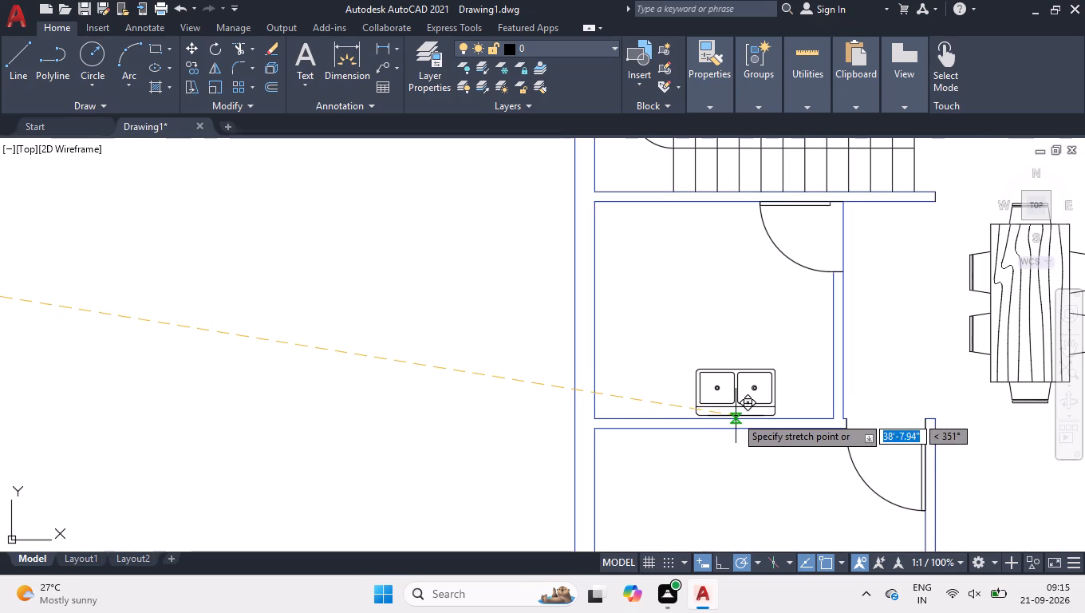
pyautogui.click(737, 416)
# Move the stove by its back corner onto the kitchen's west wall and clear the selection.
pyautogui.scroll(-1, 713, 401)
pyautogui.click(318, 318)
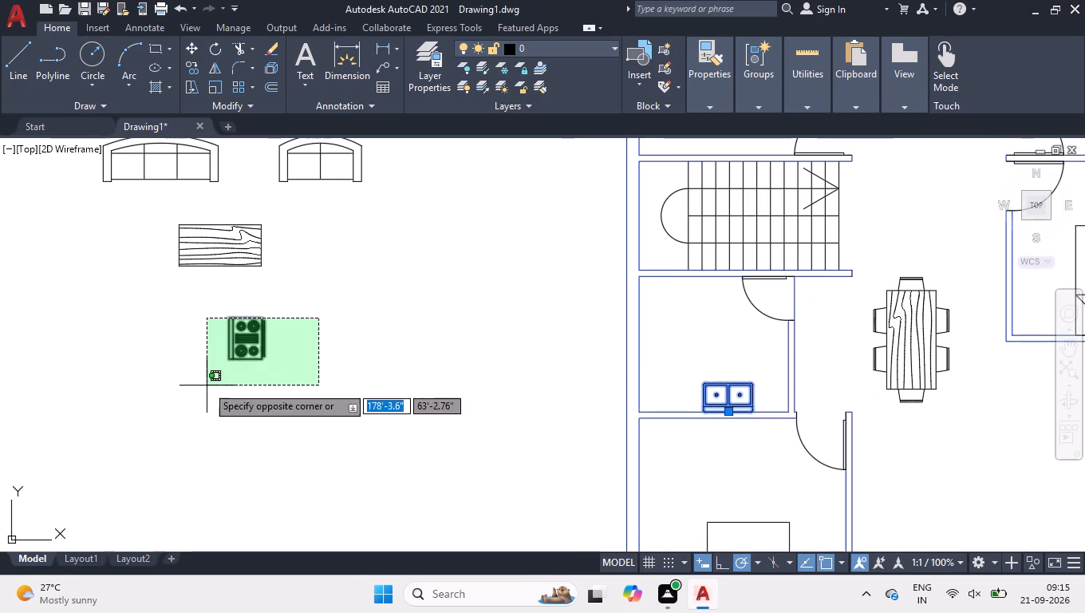
pyautogui.click(207, 386)
pyautogui.click(233, 358)
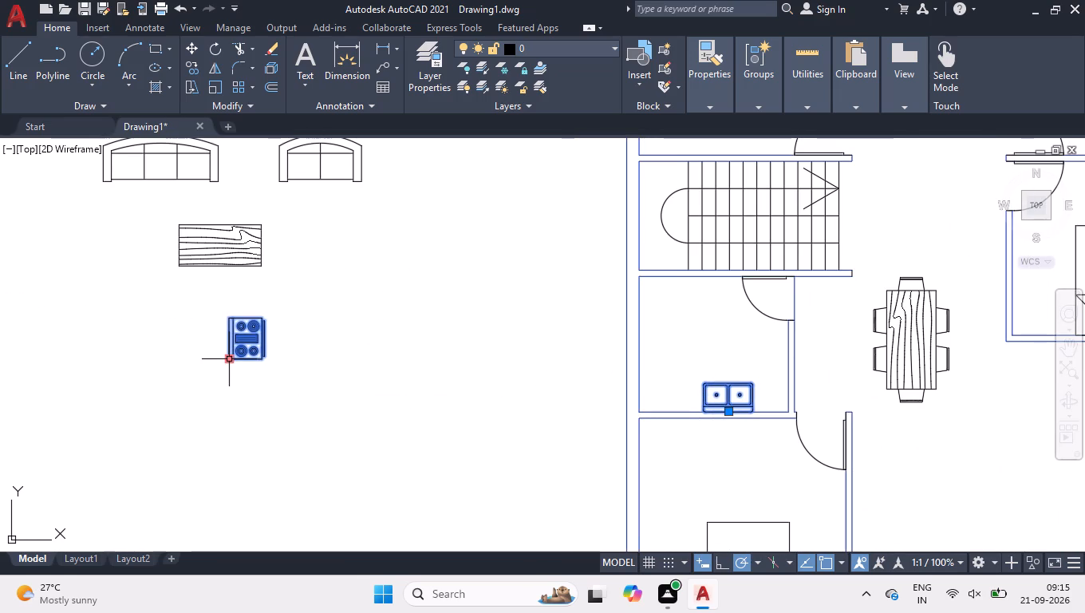
pyautogui.click(229, 359)
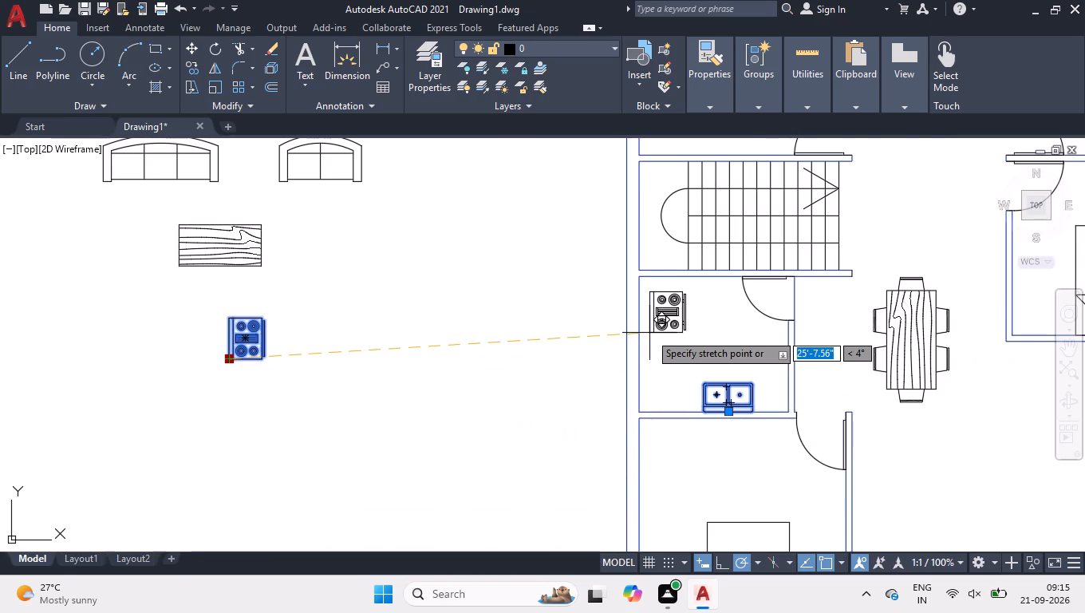
pyautogui.scroll(1, 649, 333)
pyautogui.click(633, 370)
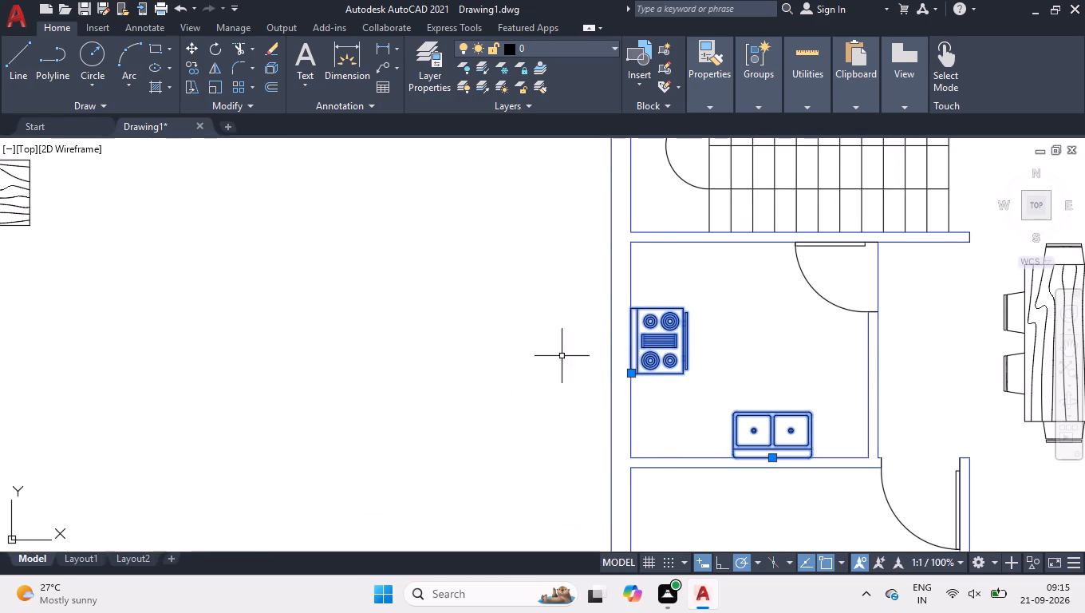
pyautogui.rightClick(479, 314)
pyautogui.click(504, 450)
pyautogui.scroll(-1, 427, 350)
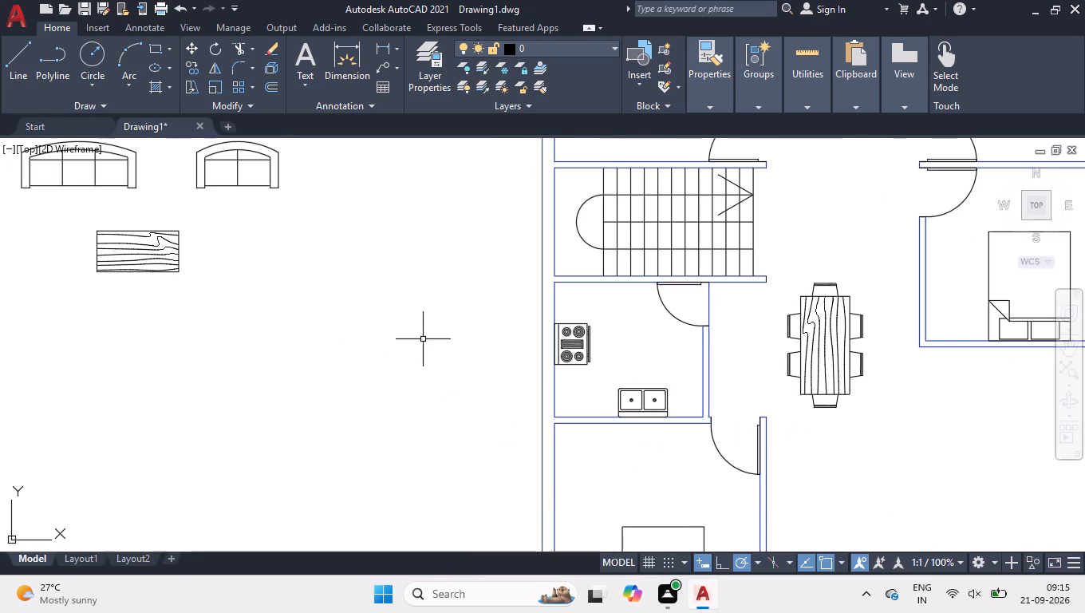
# Rotate the three-seat sofa block by 90° about the midpoint of its back.
pyautogui.scroll(-2, 423, 338)
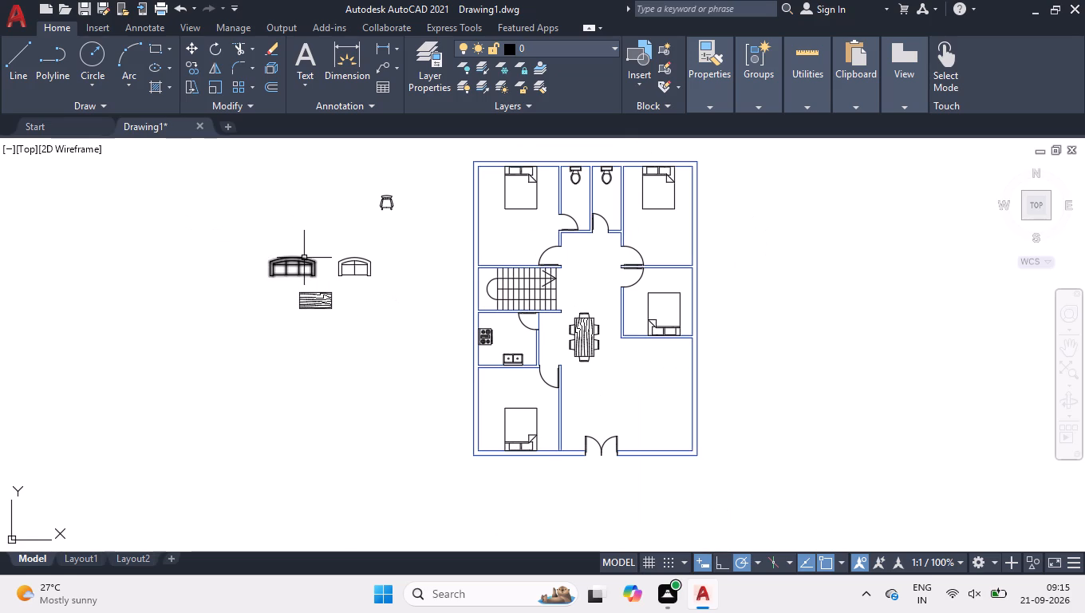
pyautogui.click(304, 258)
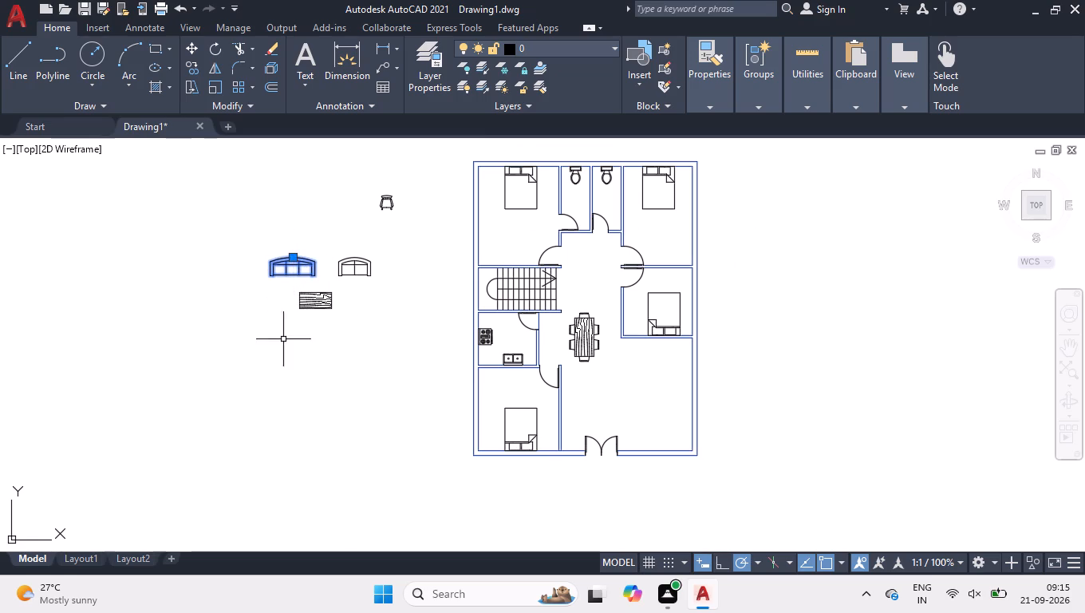
pyautogui.write('ro')
pyautogui.press('Return')
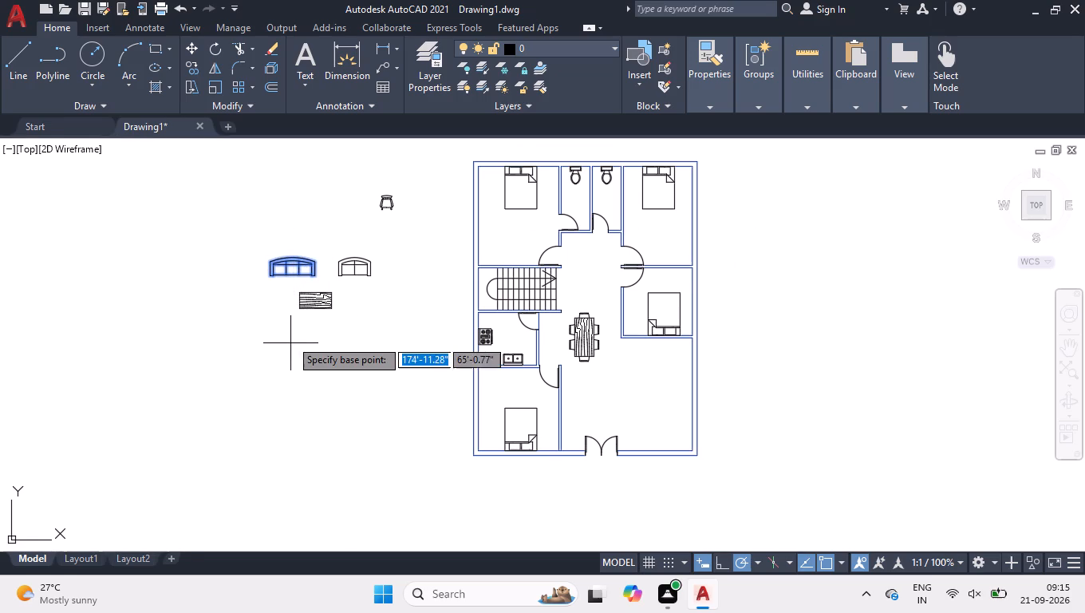
pyautogui.click(289, 253)
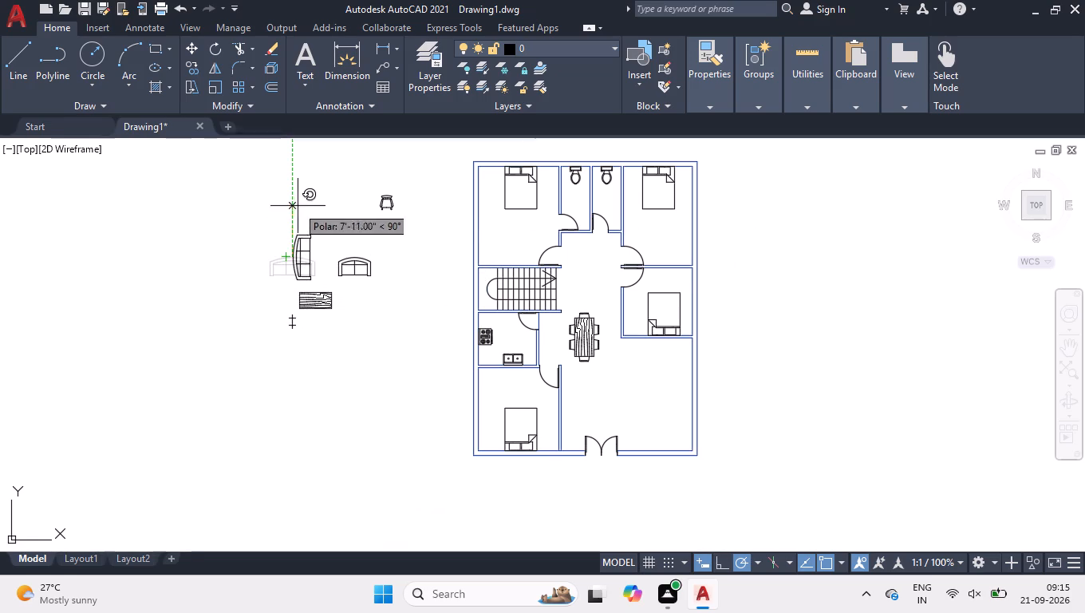
pyautogui.click(295, 191)
# Move the three-seat sofa by its back midpoint into the living area, about 9'-5" north of the double entrance door's east jamb.
pyautogui.click(301, 248)
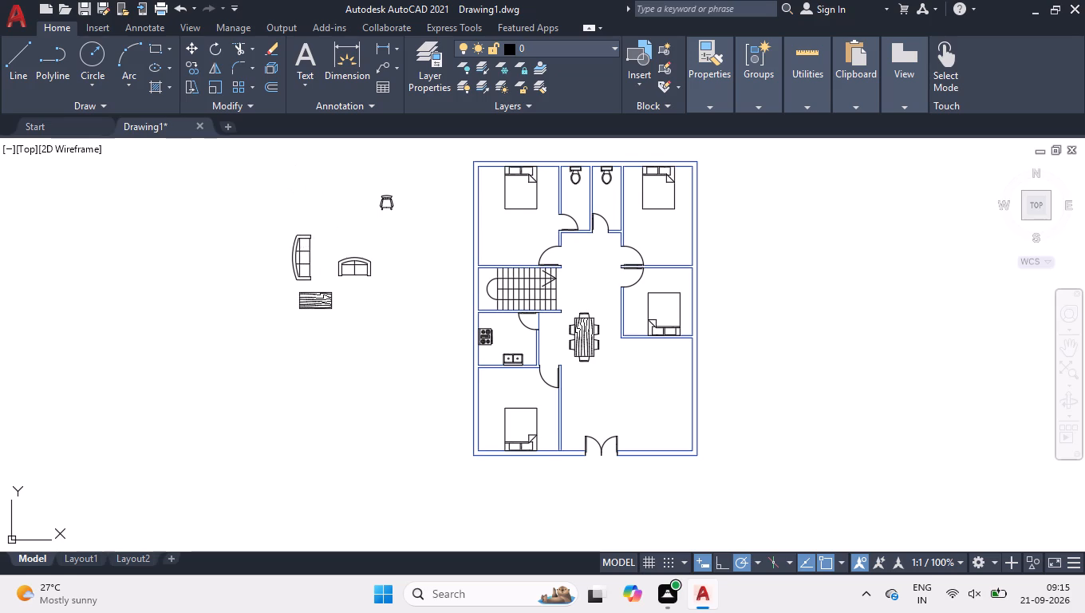
pyautogui.click(294, 255)
pyautogui.scroll(2, 619, 481)
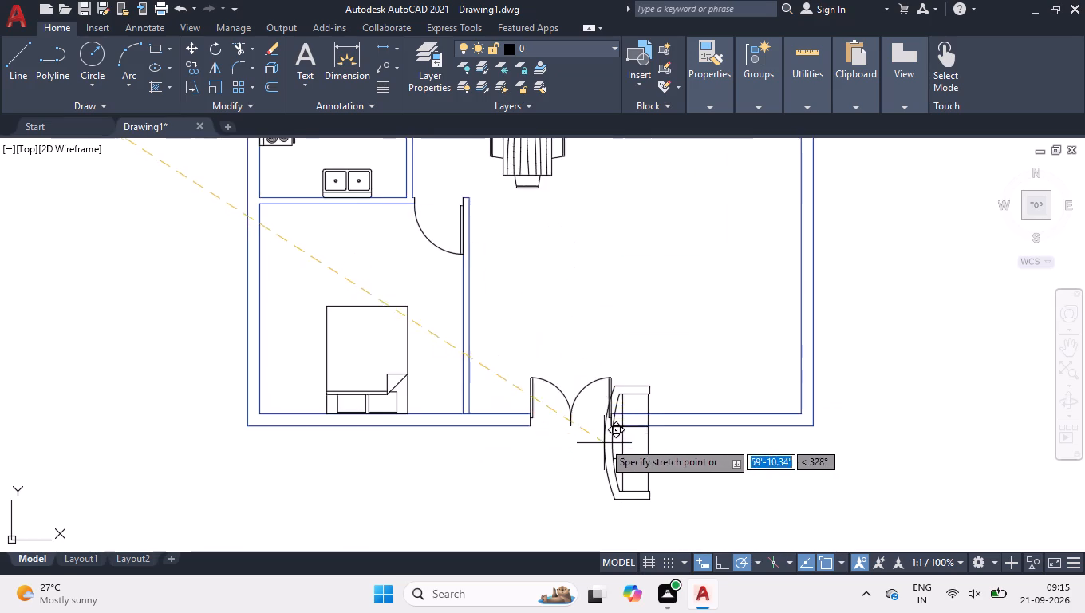
pyautogui.scroll(-1, 598, 423)
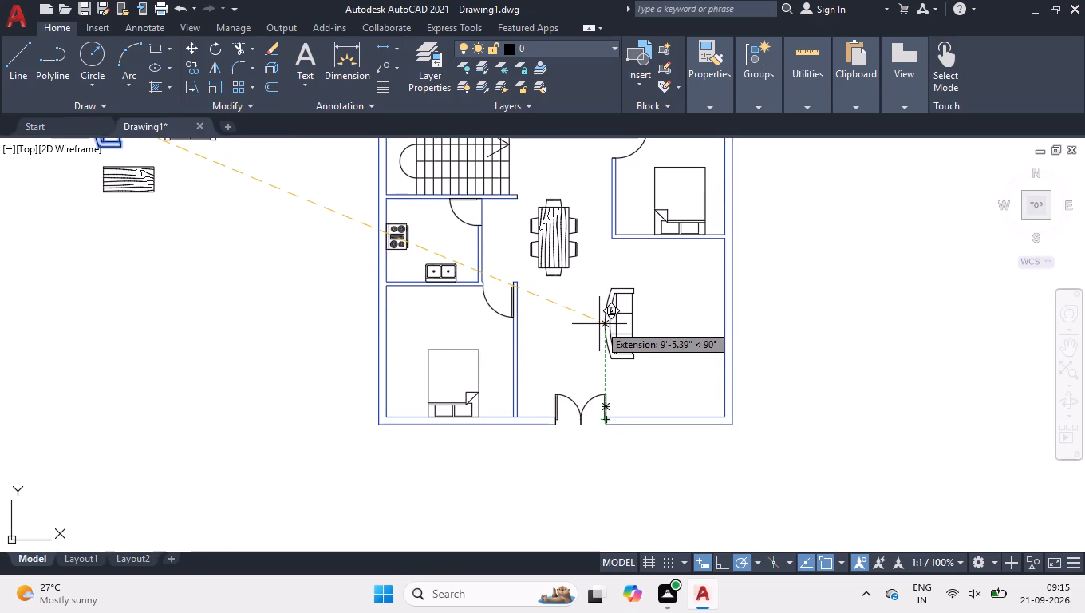
pyautogui.click(598, 324)
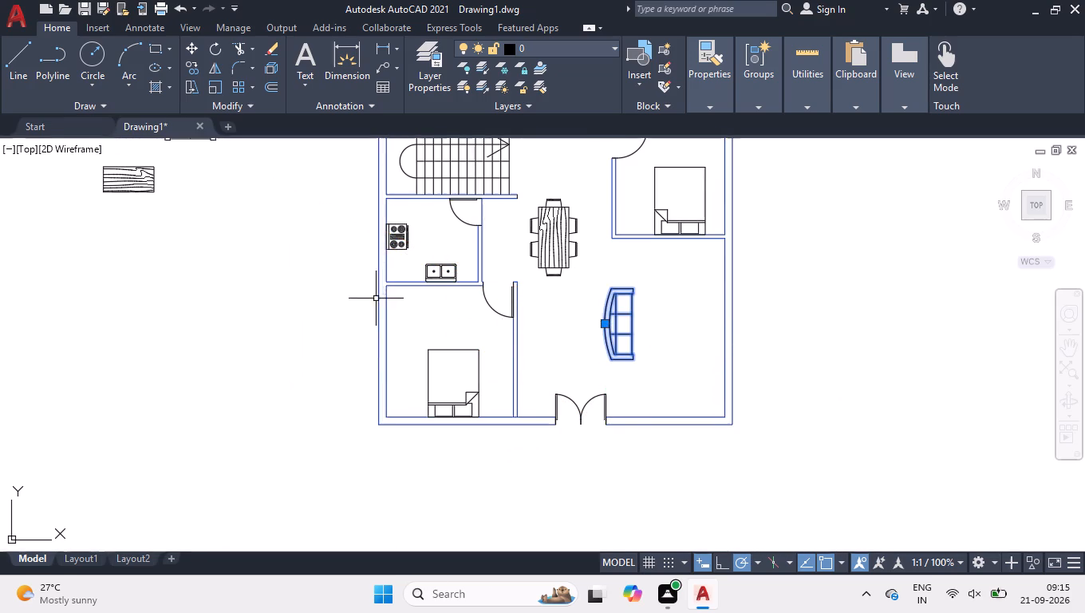
# Move the two-seat sofa by its back midpoint to just below the living room's north wall and clear the selection.
pyautogui.scroll(-1, 376, 299)
pyautogui.scroll(-1, 299, 275)
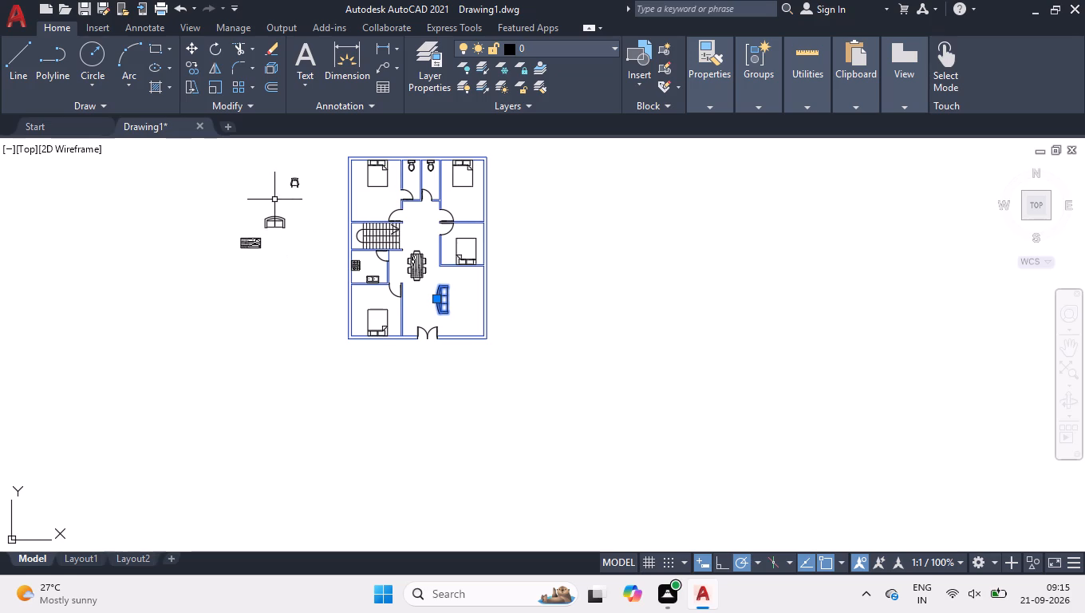
pyautogui.click(277, 207)
pyautogui.click(278, 221)
pyautogui.click(276, 222)
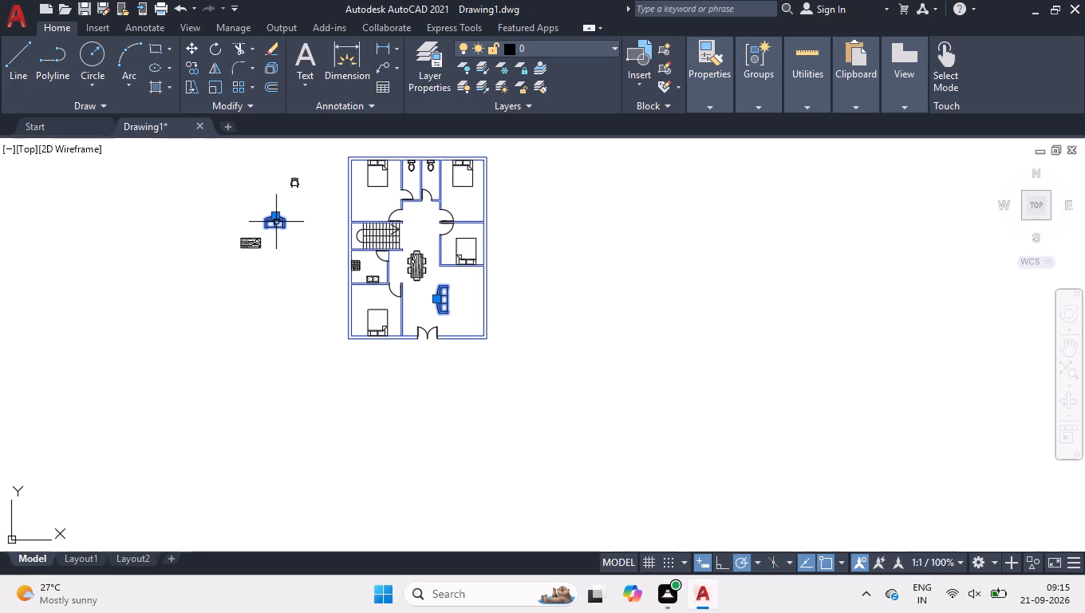
pyautogui.click(278, 213)
pyautogui.scroll(3, 464, 304)
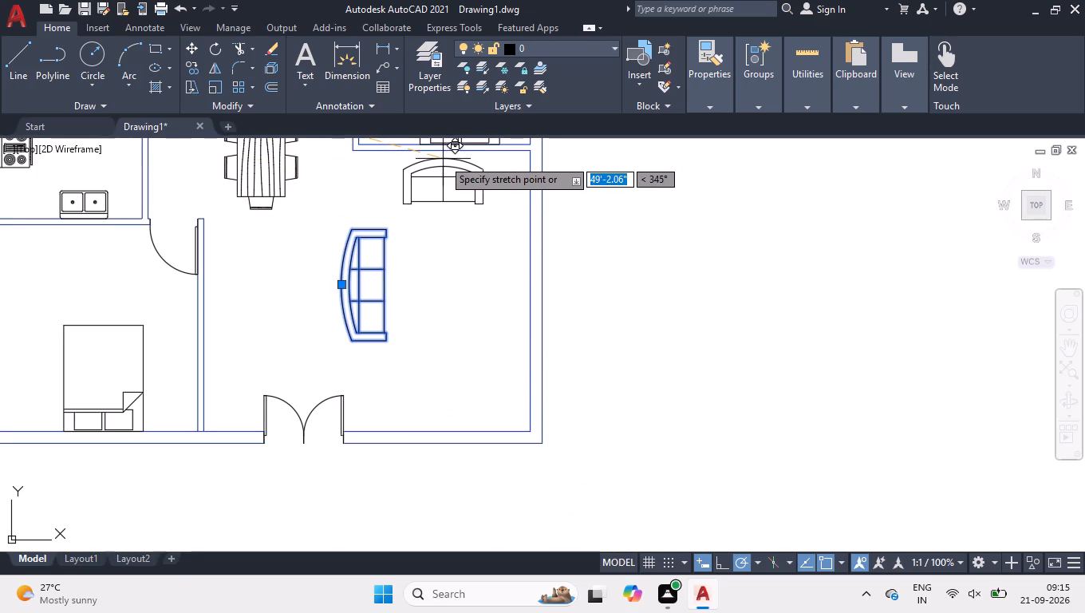
pyautogui.click(443, 159)
pyautogui.rightClick(454, 255)
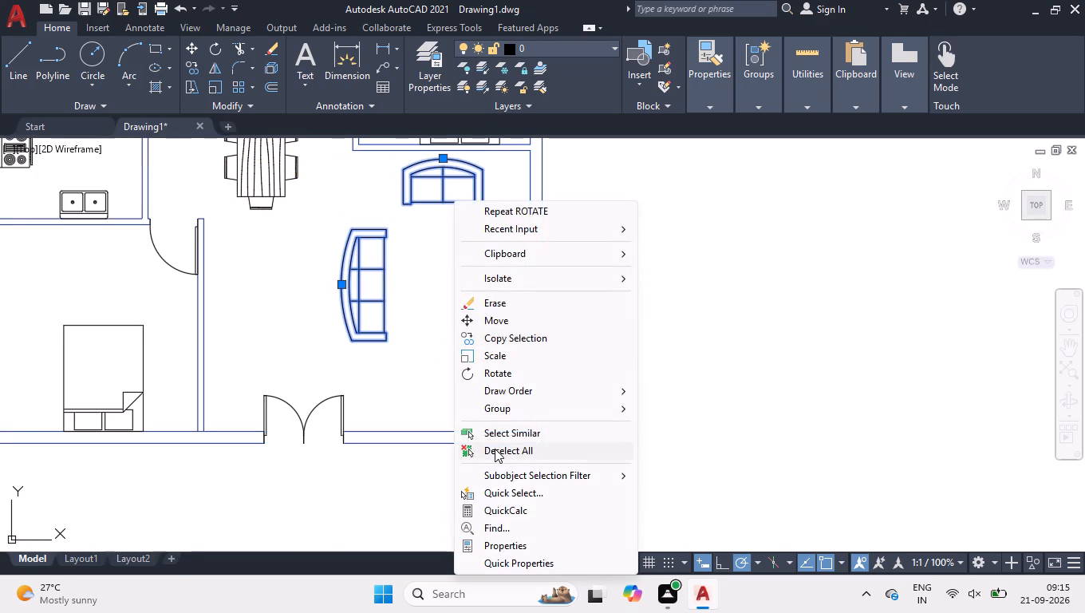
pyautogui.click(495, 449)
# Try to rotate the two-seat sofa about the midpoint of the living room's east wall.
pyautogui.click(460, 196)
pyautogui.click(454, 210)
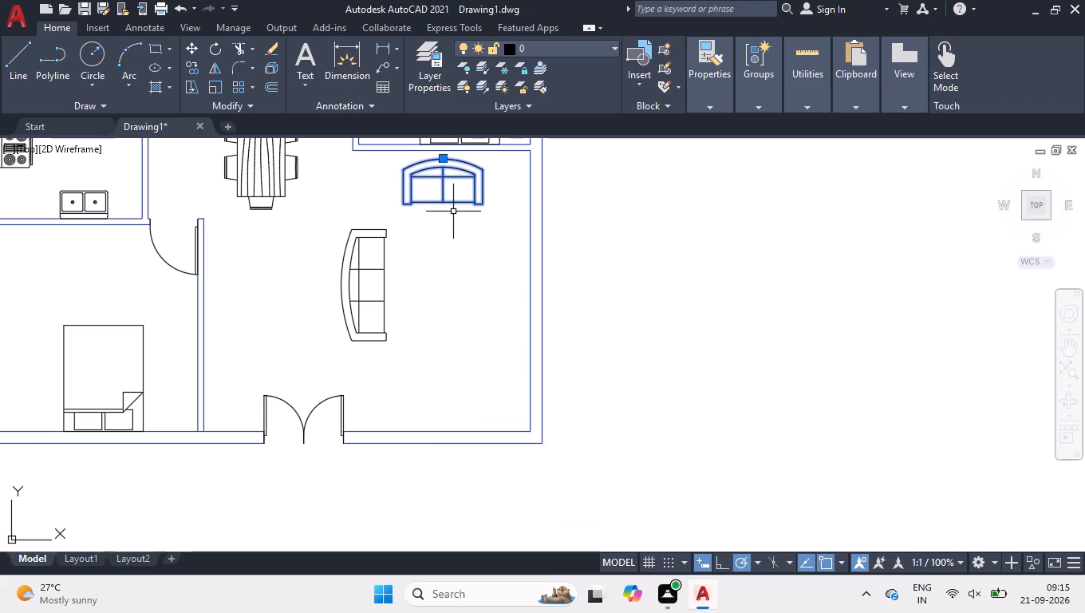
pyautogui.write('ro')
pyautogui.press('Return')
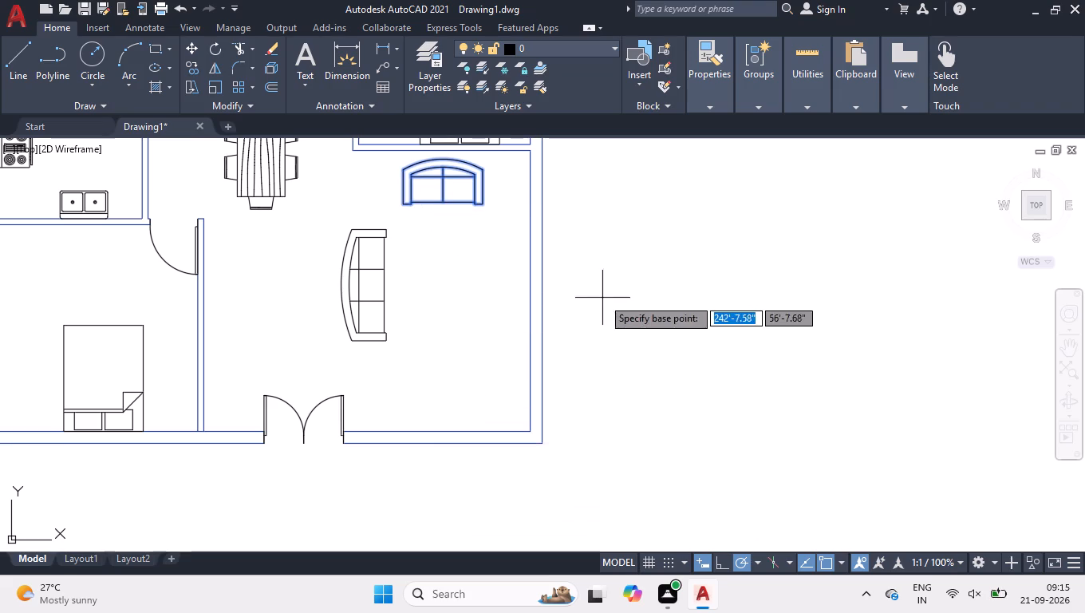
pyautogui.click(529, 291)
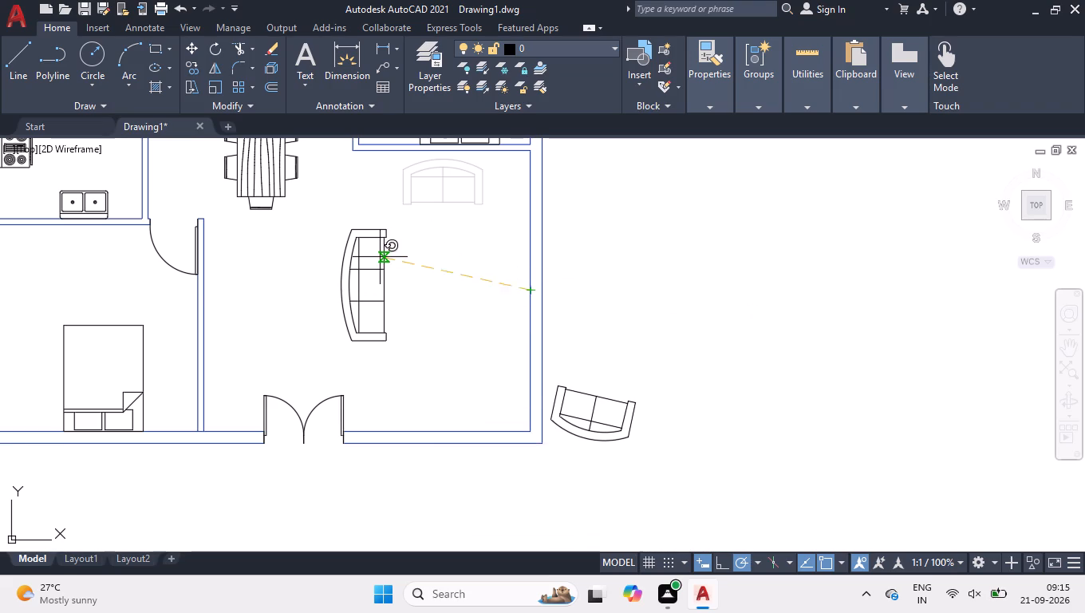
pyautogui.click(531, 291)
# Mirror the two-seat sofa across a horizontal line through the east wall's midpoint, keeping the original.
pyautogui.click(492, 216)
pyautogui.click(436, 181)
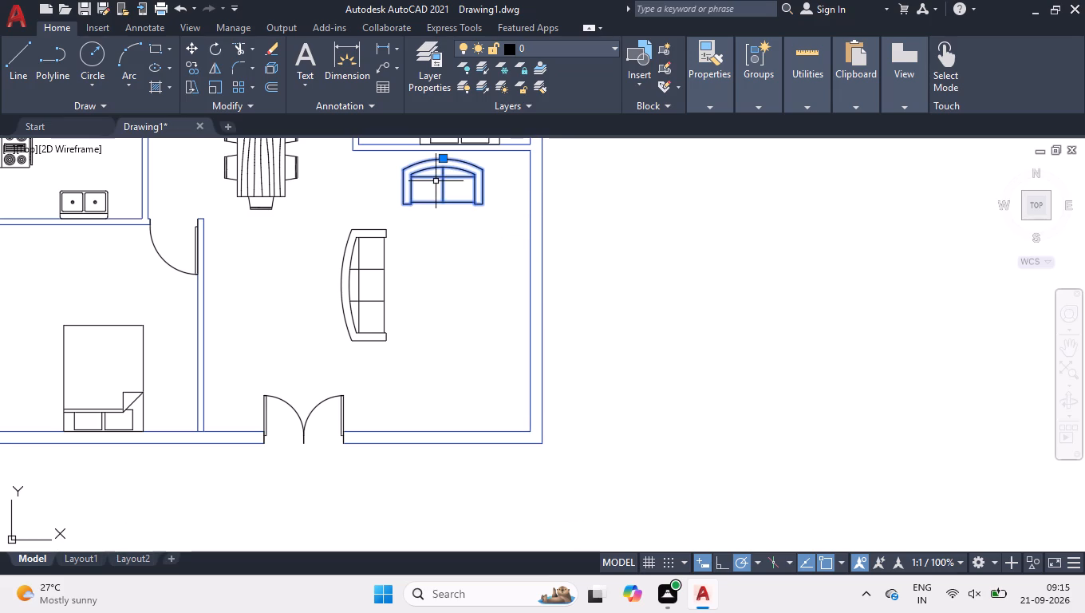
pyautogui.write('mi')
pyautogui.press('Return')
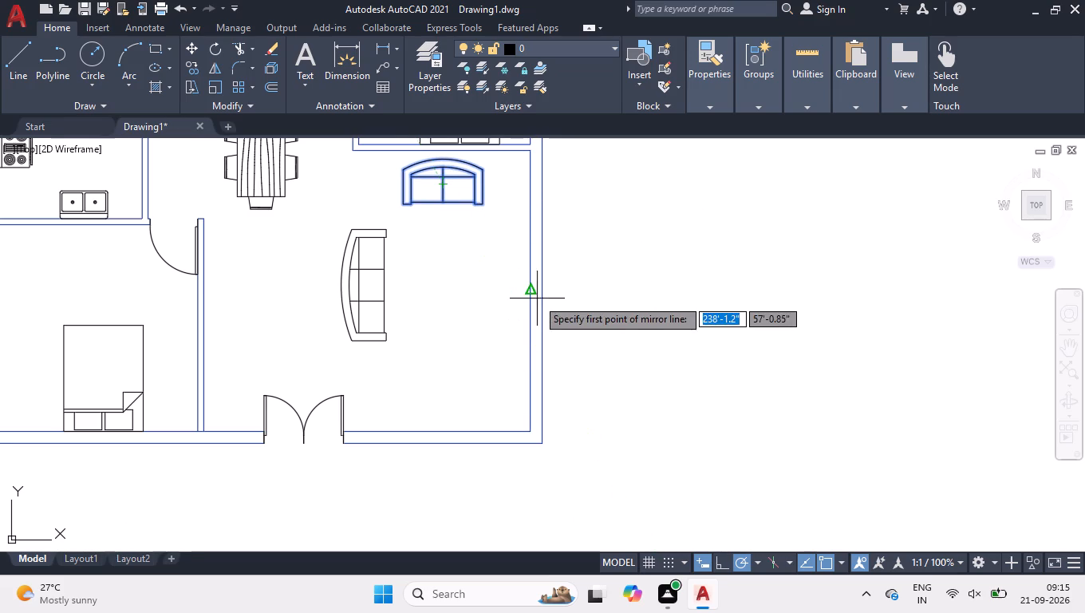
pyautogui.click(529, 291)
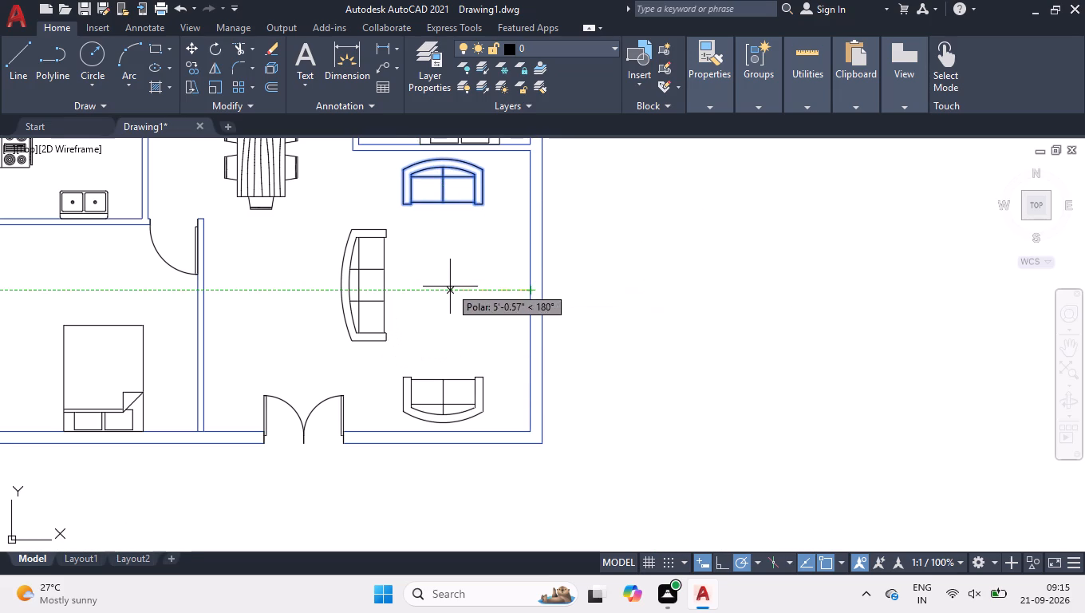
pyautogui.click(450, 287)
pyautogui.moveTo(487, 347); pyautogui.dragTo(451, 287)
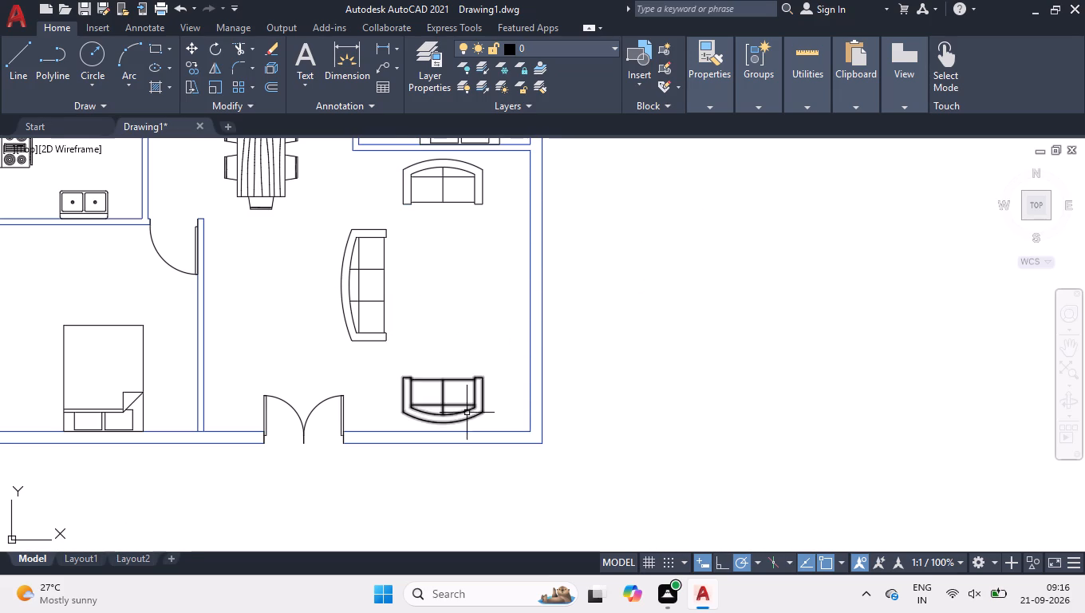
# Move the mirrored two-seat sofa about 1'-7" north and slightly west, closer to the three-seat sofa.
pyautogui.click(467, 413)
pyautogui.click(444, 421)
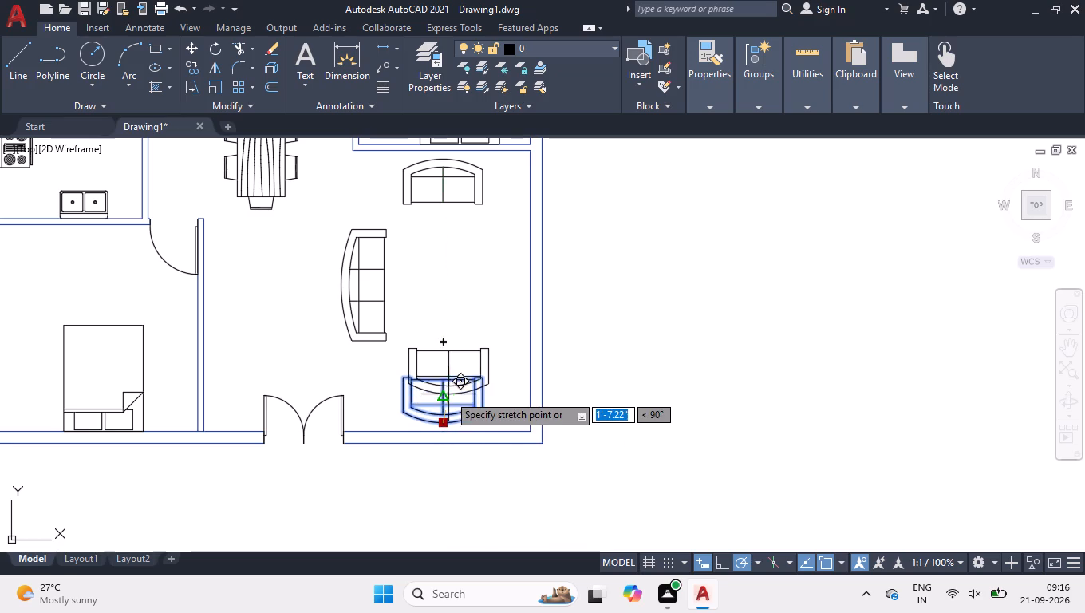
pyautogui.click(442, 391)
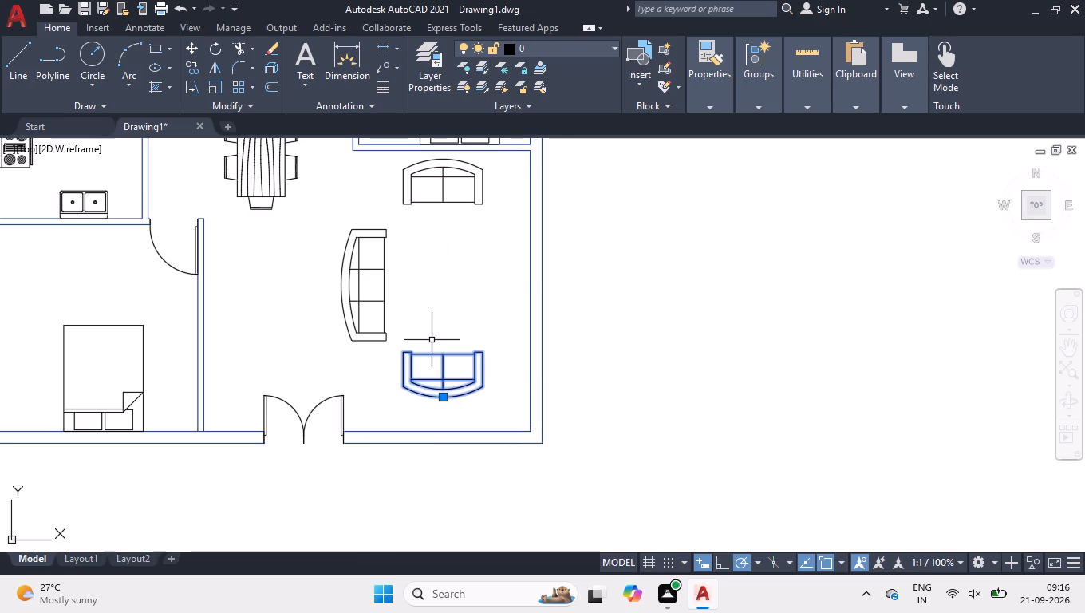
pyautogui.scroll(1, 354, 335)
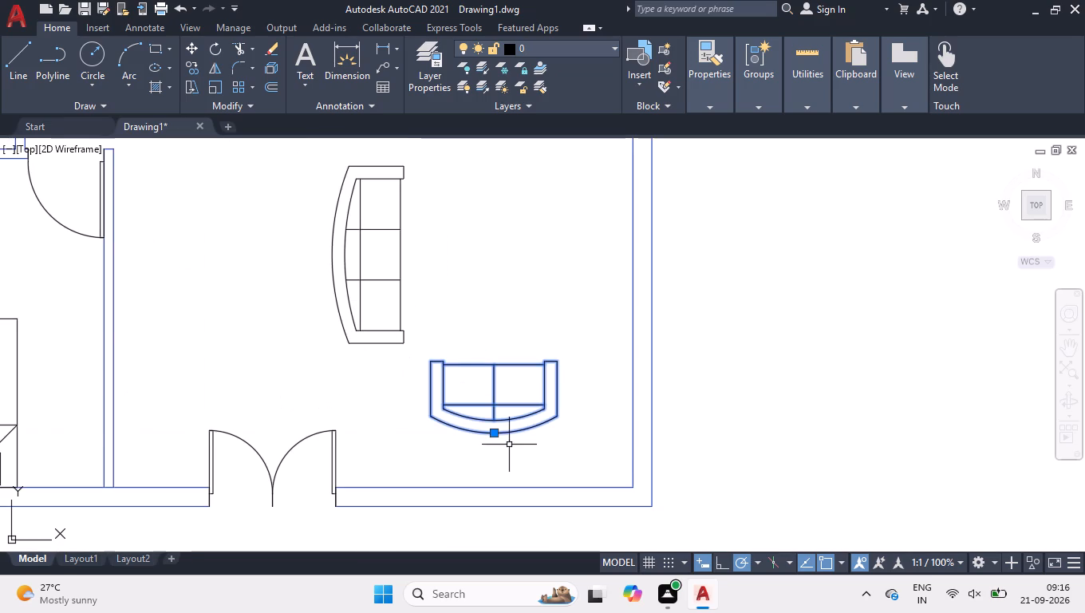
pyautogui.click(492, 432)
pyautogui.click(470, 430)
pyautogui.scroll(-2, 478, 365)
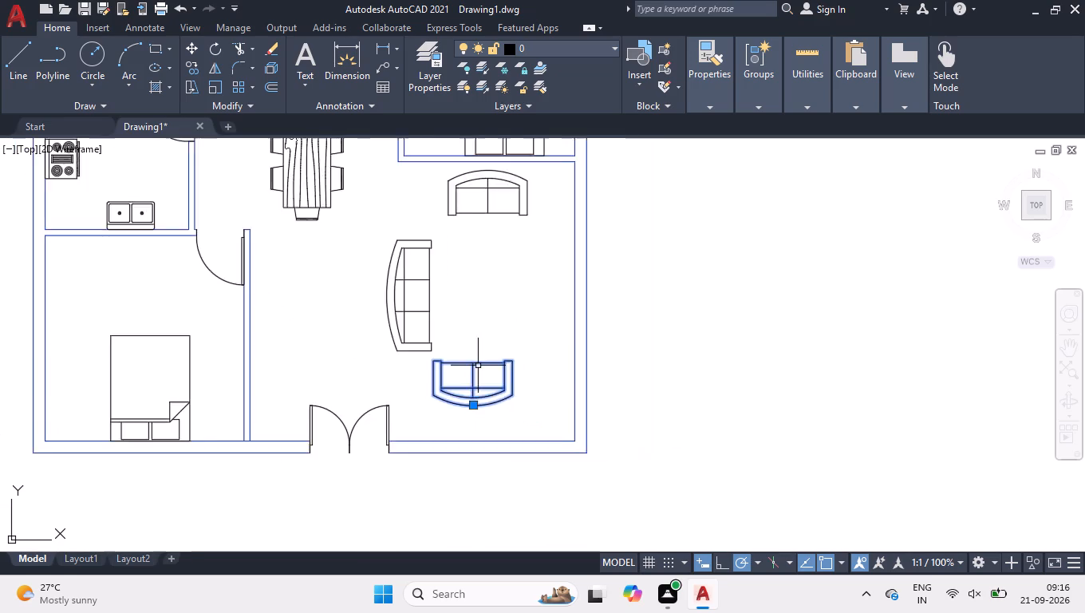
# Move the northern two-seat sofa about 1'-5" southwest, roughly in line with the mirrored one, and clear the selection.
pyautogui.scroll(2, 468, 279)
pyautogui.moveTo(477, 247); pyautogui.dragTo(471, 256)
pyautogui.click(444, 280)
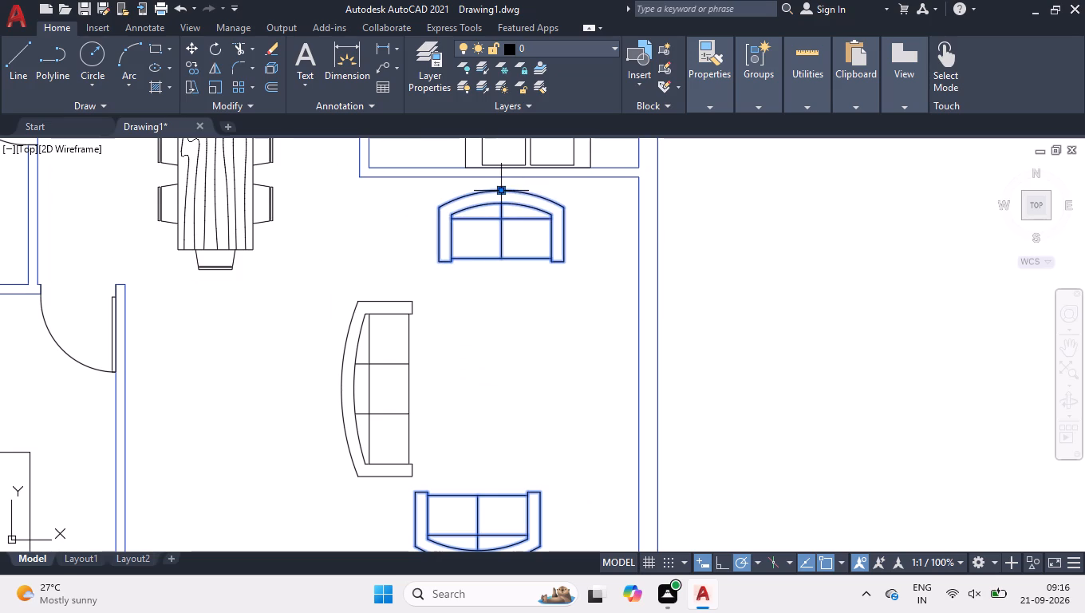
pyautogui.click(502, 190)
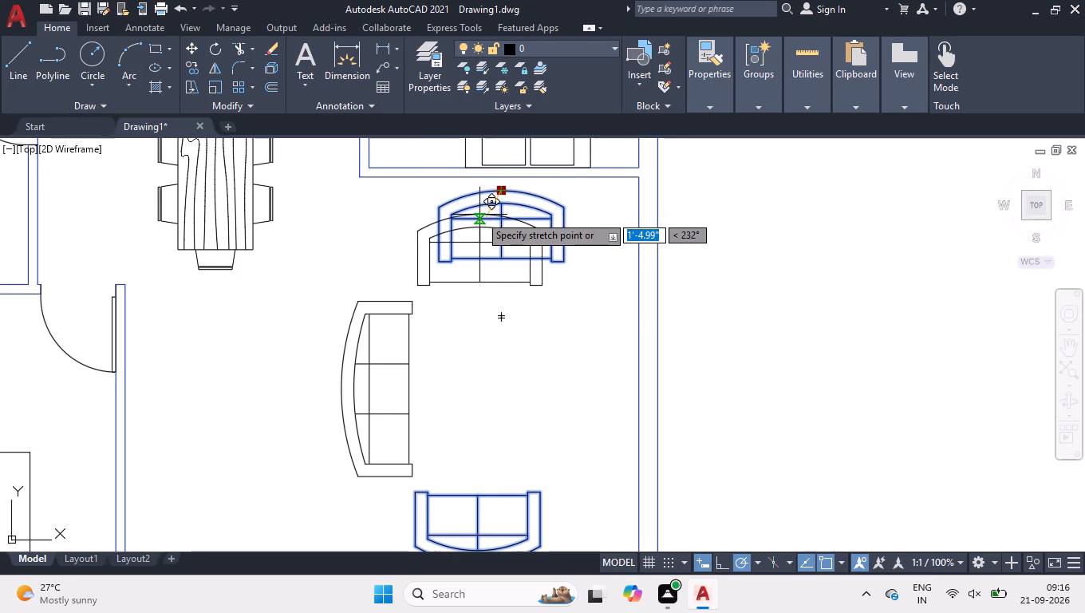
pyautogui.click(479, 215)
pyautogui.rightClick(483, 285)
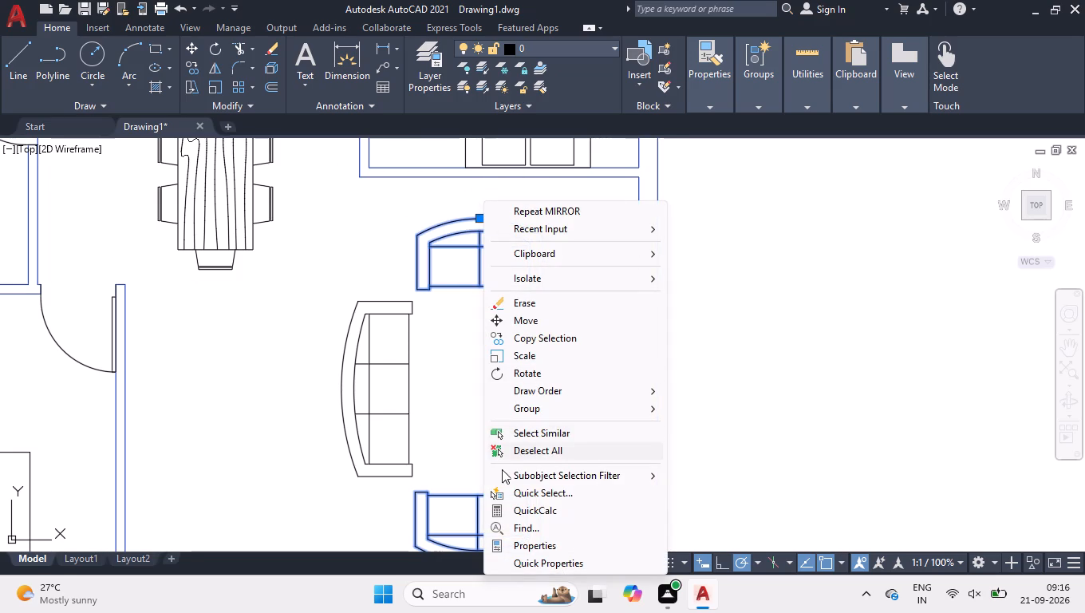
pyautogui.click(506, 452)
# Rotate the wooden coffee table block 90° clockwise about a point near its middle so it stands lengthwise north-south.
pyautogui.scroll(-4, 476, 358)
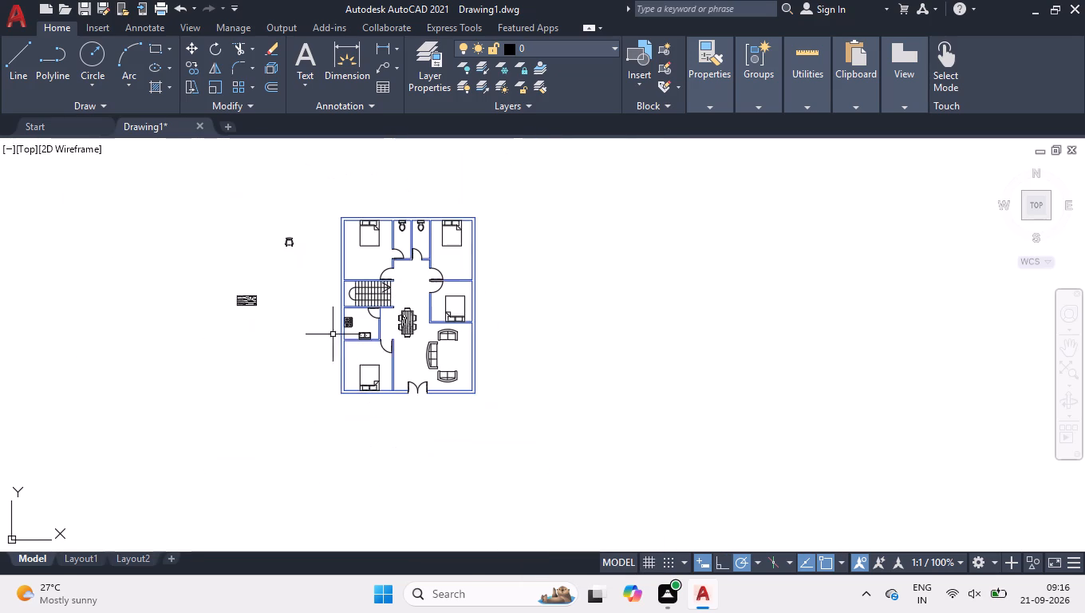
pyautogui.click(298, 278)
pyautogui.click(200, 366)
pyautogui.write('ro')
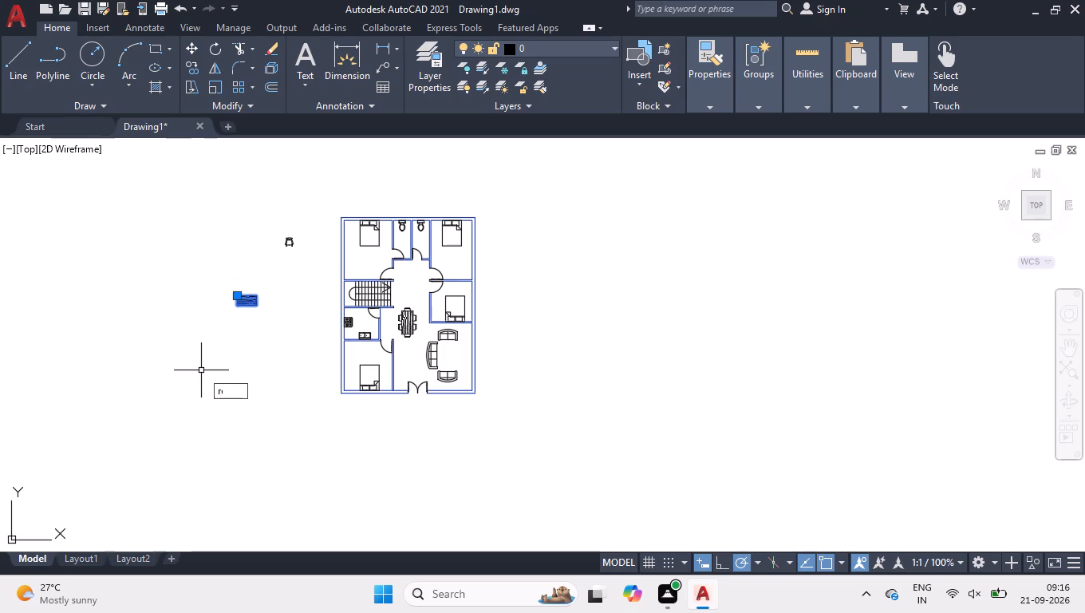
pyautogui.press('Return')
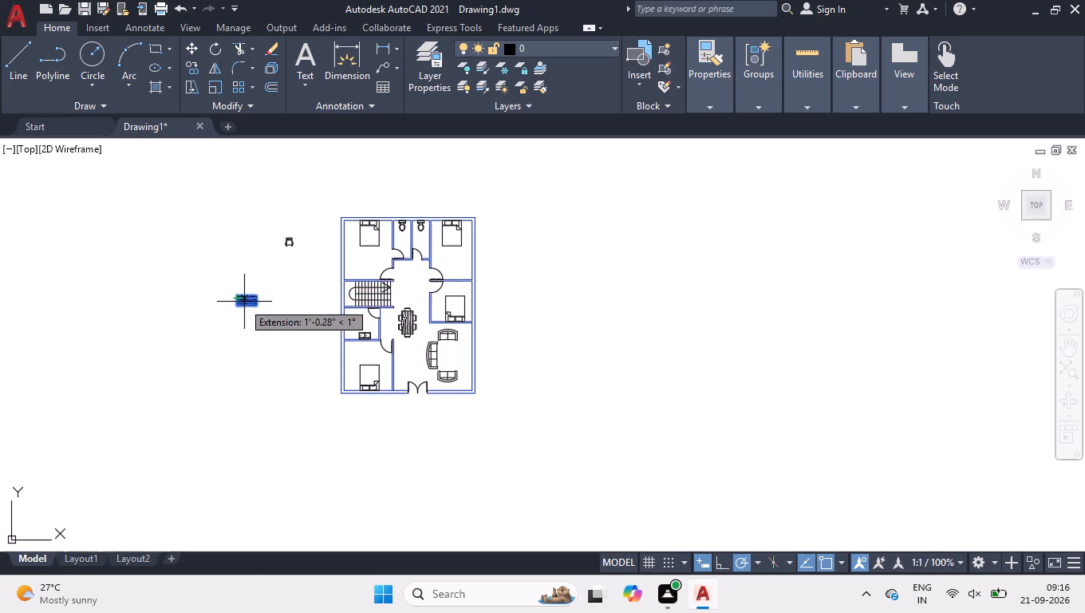
pyautogui.click(245, 303)
pyautogui.click(245, 413)
# Move the coffee table by its northeast corner to the middle of the sofa group and clear the selection.
pyautogui.moveTo(213, 267); pyautogui.dragTo(219, 279)
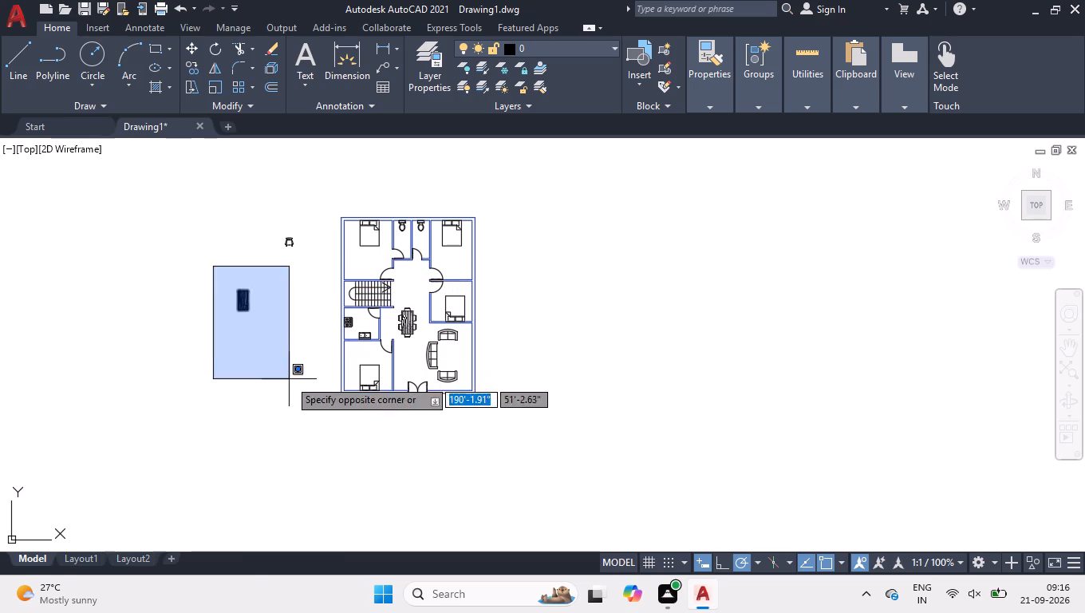
pyautogui.click(289, 380)
pyautogui.click(251, 290)
pyautogui.scroll(2, 438, 374)
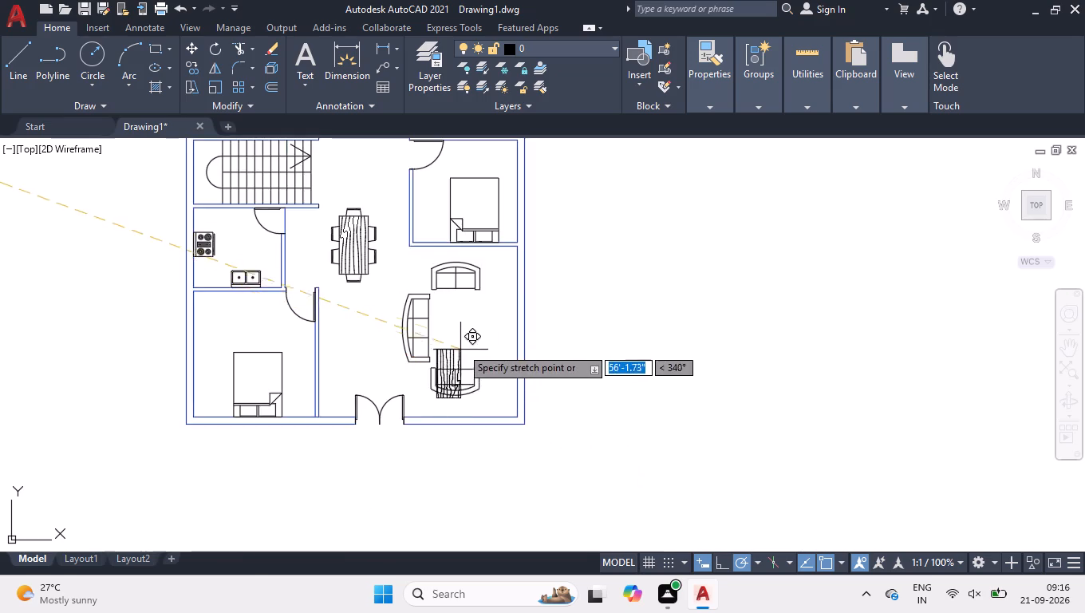
pyautogui.scroll(3, 468, 313)
pyautogui.scroll(-1, 472, 291)
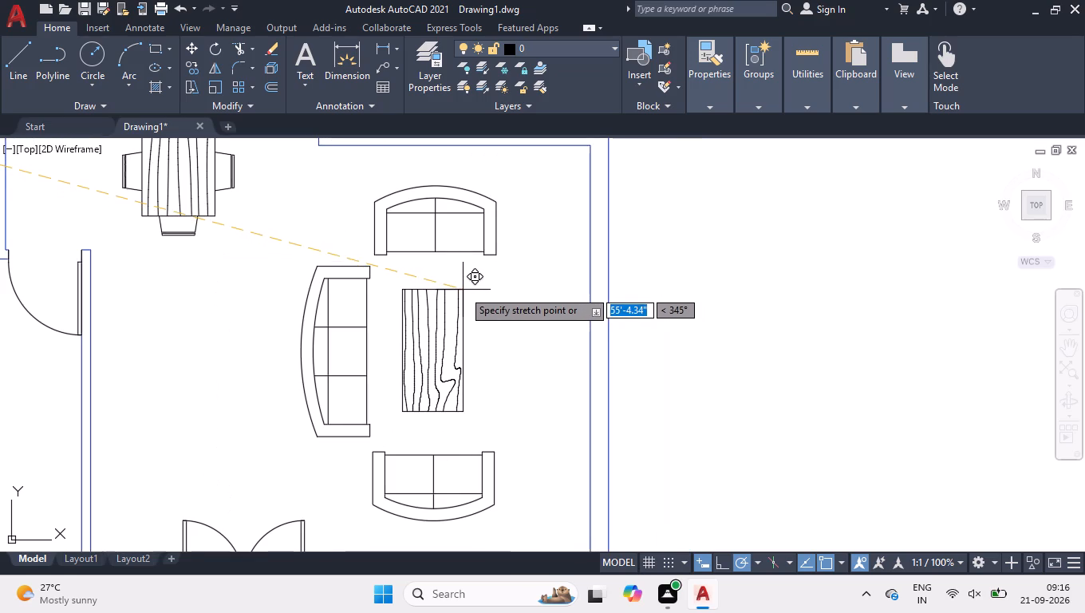
pyautogui.click(463, 290)
pyautogui.rightClick(479, 302)
pyautogui.click(545, 449)
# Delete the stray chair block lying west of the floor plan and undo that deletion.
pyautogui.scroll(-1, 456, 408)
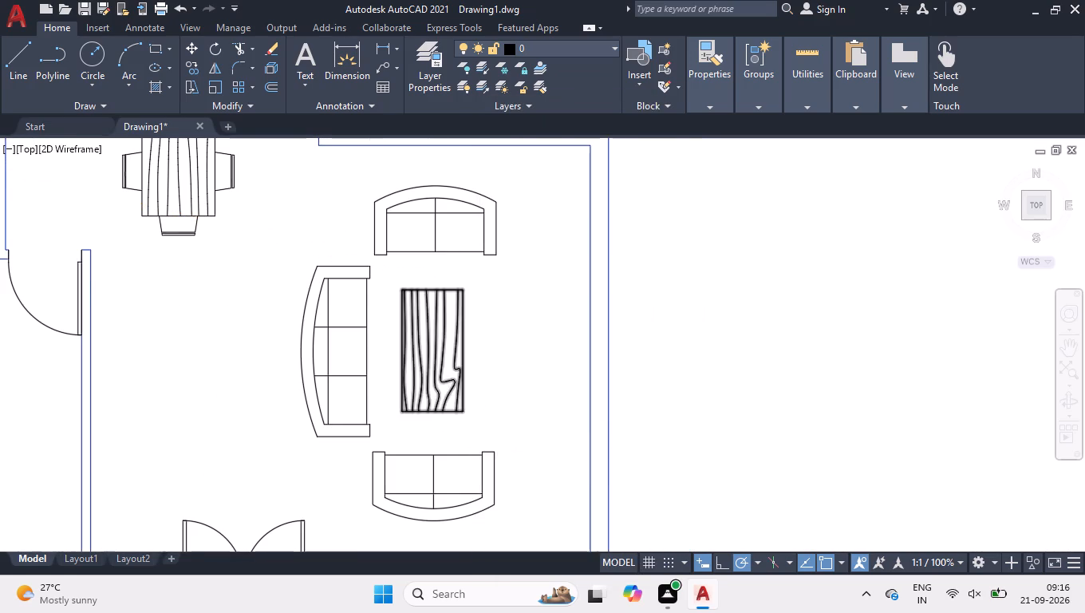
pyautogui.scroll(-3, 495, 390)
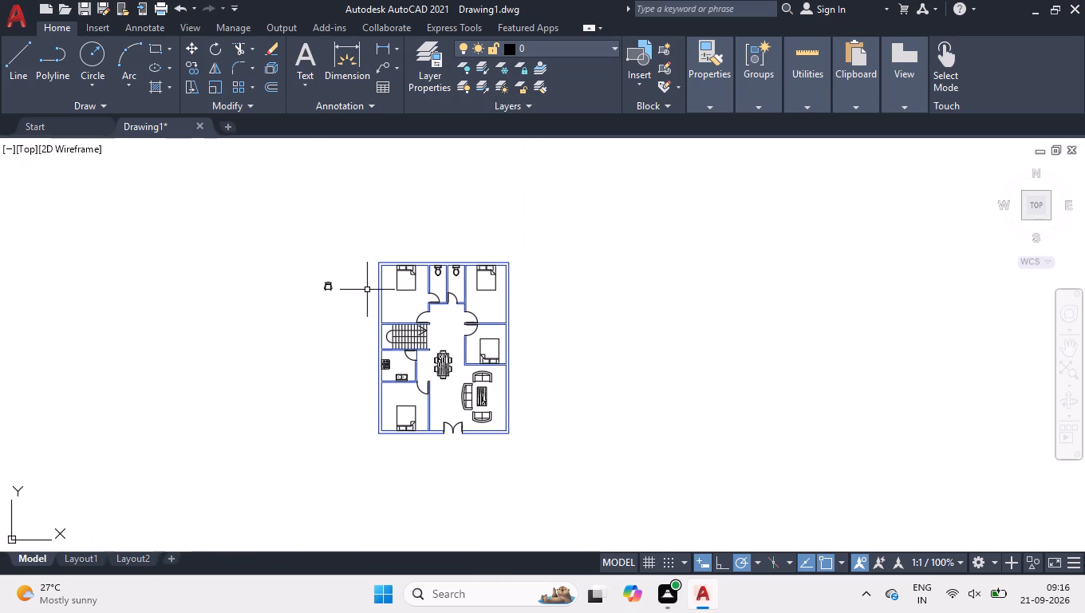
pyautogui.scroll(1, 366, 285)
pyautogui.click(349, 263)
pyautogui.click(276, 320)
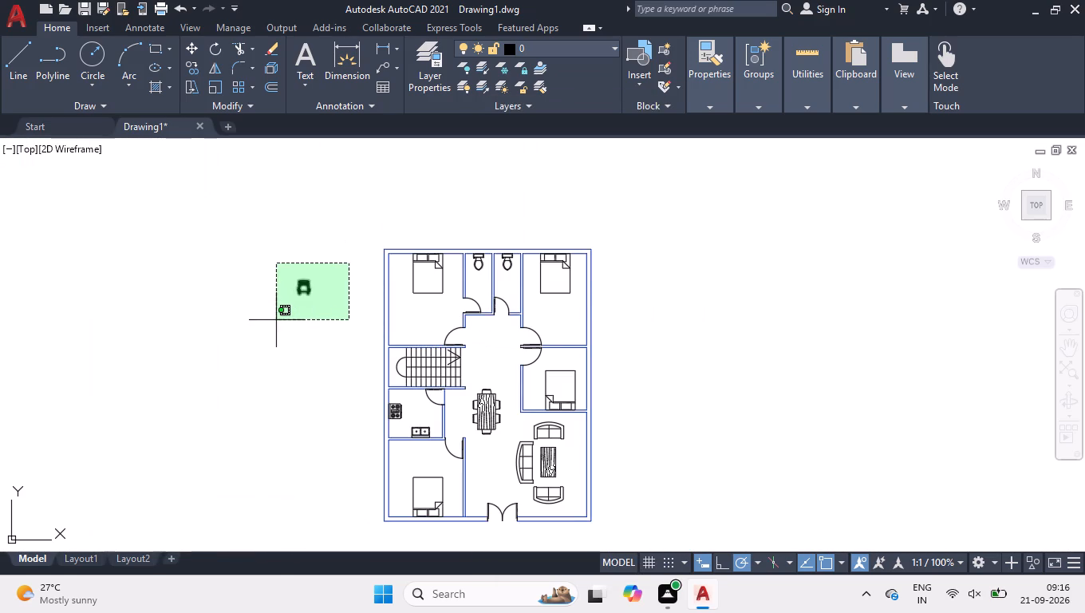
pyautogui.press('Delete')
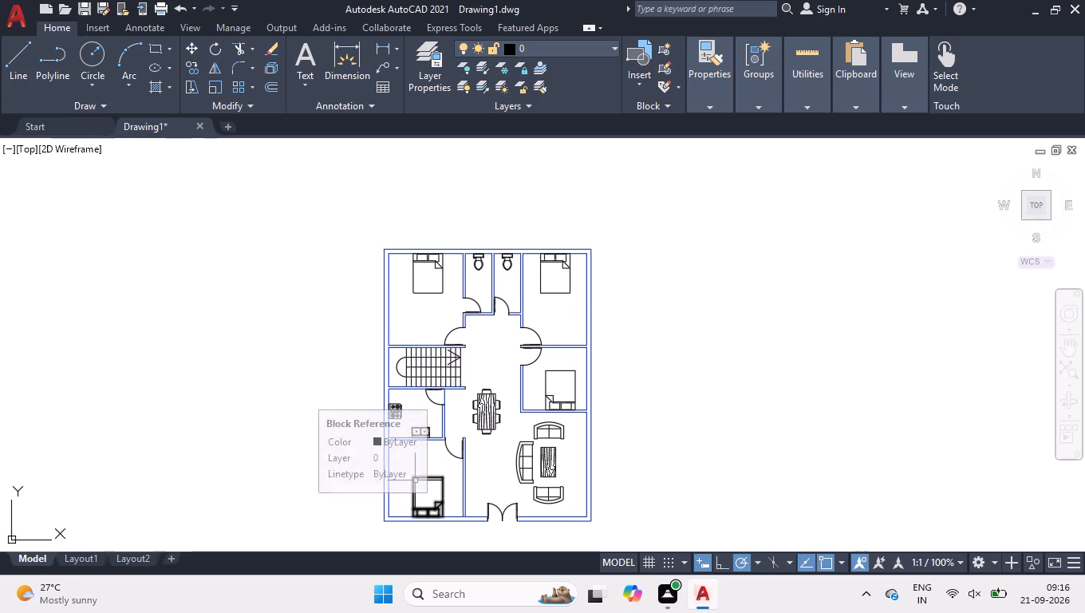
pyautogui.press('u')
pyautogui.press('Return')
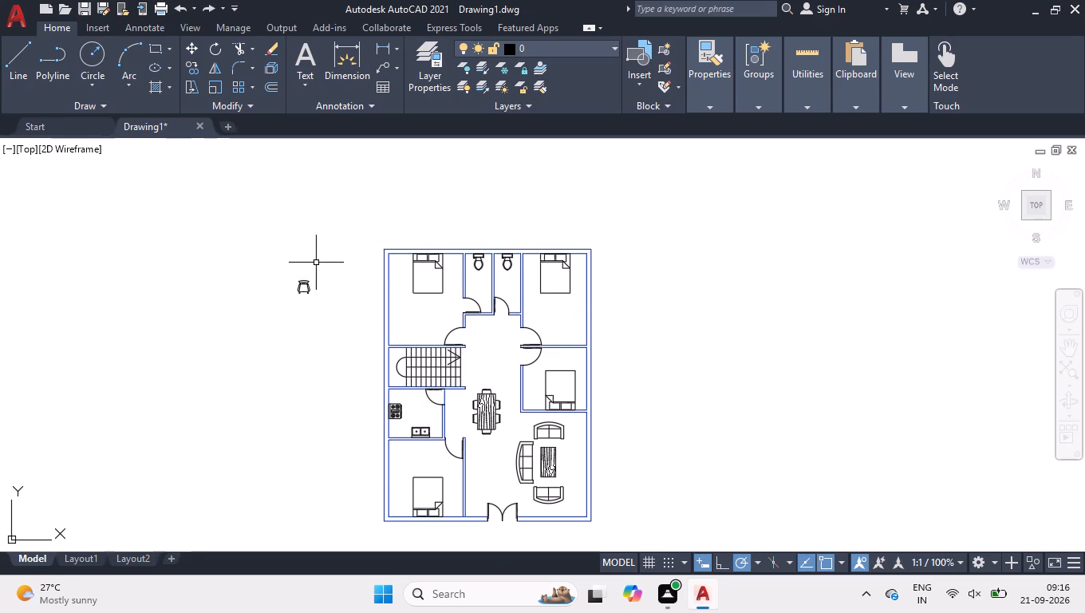
# Move the chair block from outside the plan into the southwest bedroom, against the wall shared with the kitchen, and clear the selection.
pyautogui.moveTo(286, 272); pyautogui.dragTo(290, 280)
pyautogui.click(334, 334)
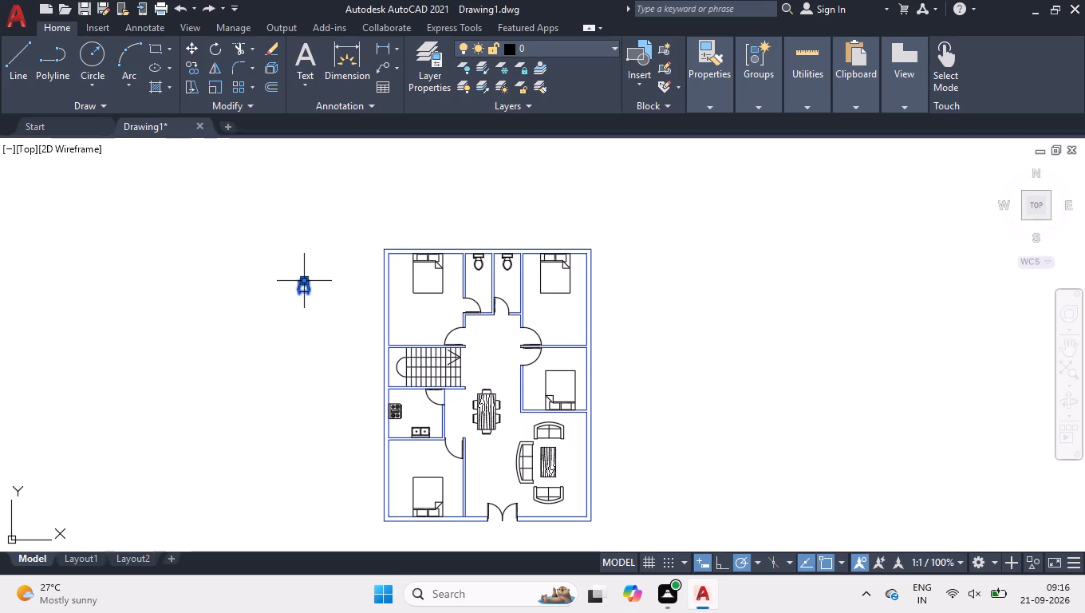
pyautogui.click(304, 282)
pyautogui.scroll(2, 417, 494)
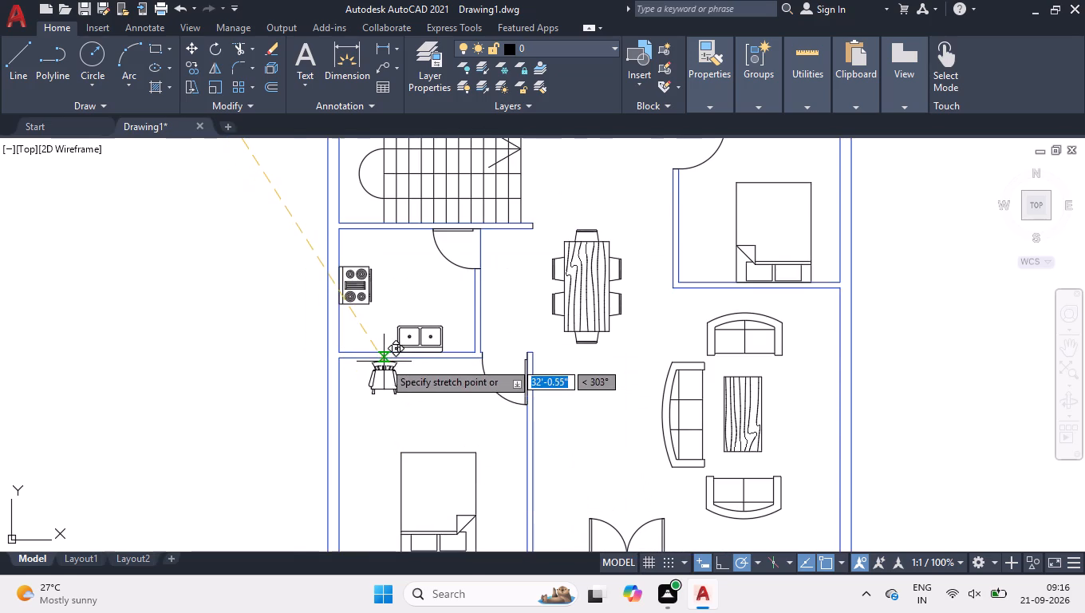
pyautogui.scroll(3, 384, 362)
pyautogui.click(378, 357)
pyautogui.rightClick(369, 370)
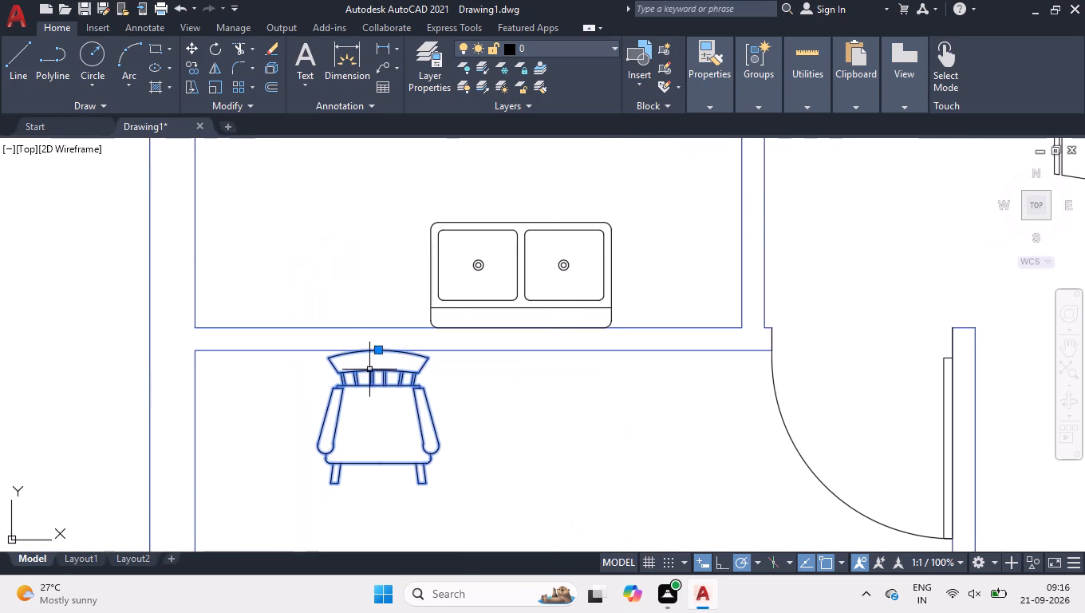
pyautogui.click(396, 446)
# Start a multiline text box in the western toilet below the WC, with 4" text height and centred alignment.
pyautogui.scroll(-6, 392, 438)
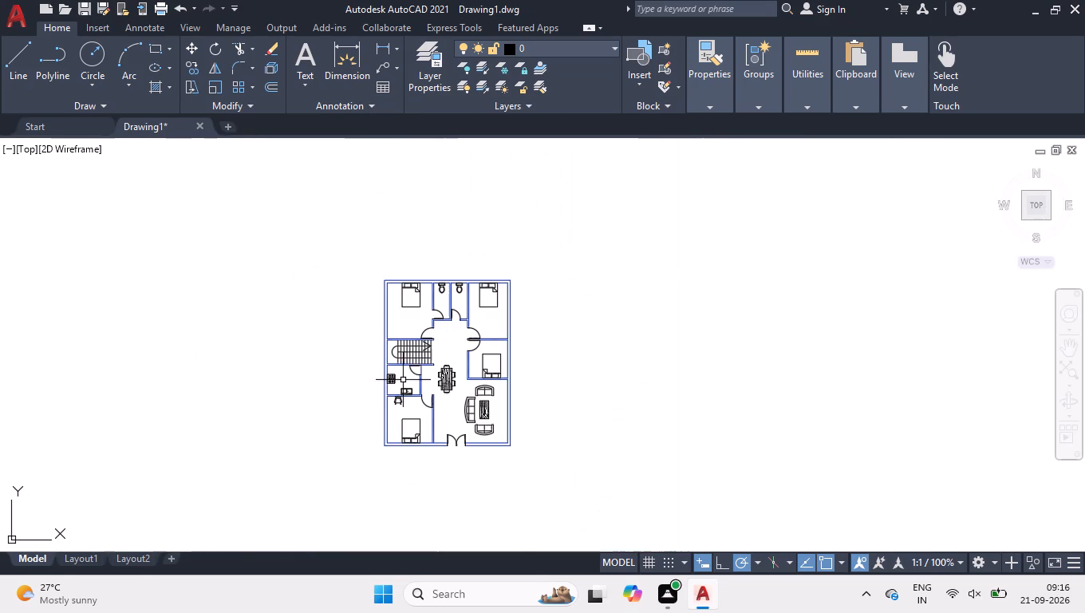
pyautogui.scroll(1, 393, 307)
pyautogui.scroll(2, 471, 289)
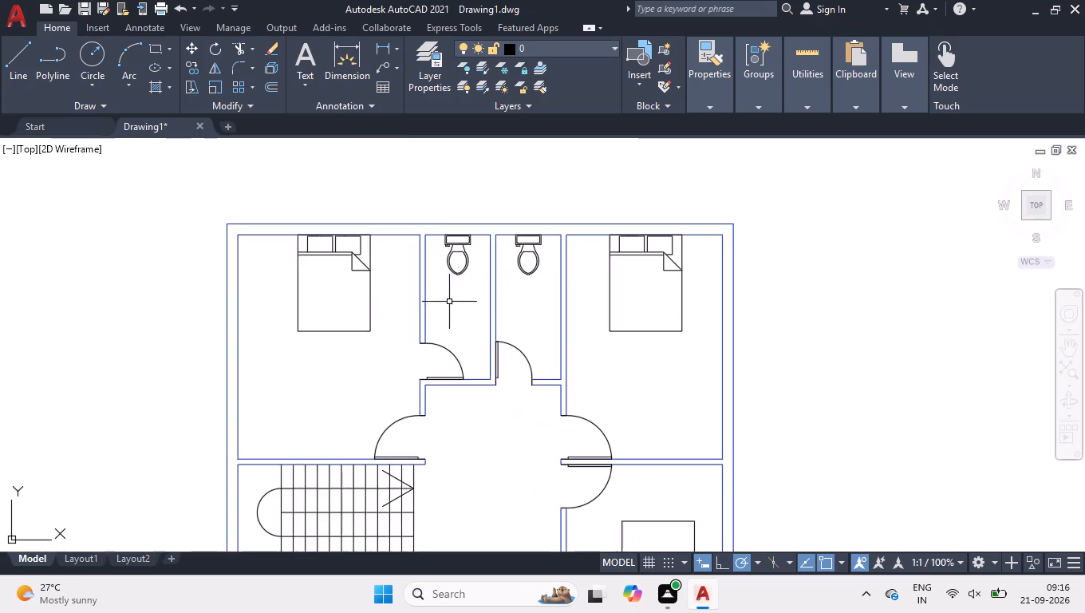
pyautogui.scroll(2, 439, 291)
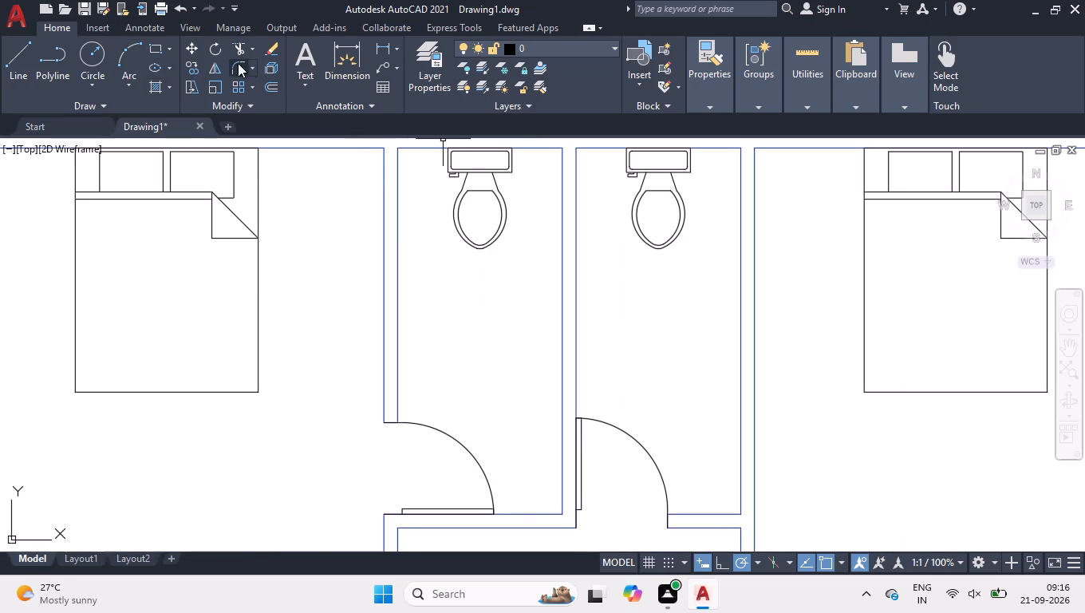
pyautogui.click(299, 55)
pyautogui.click(423, 307)
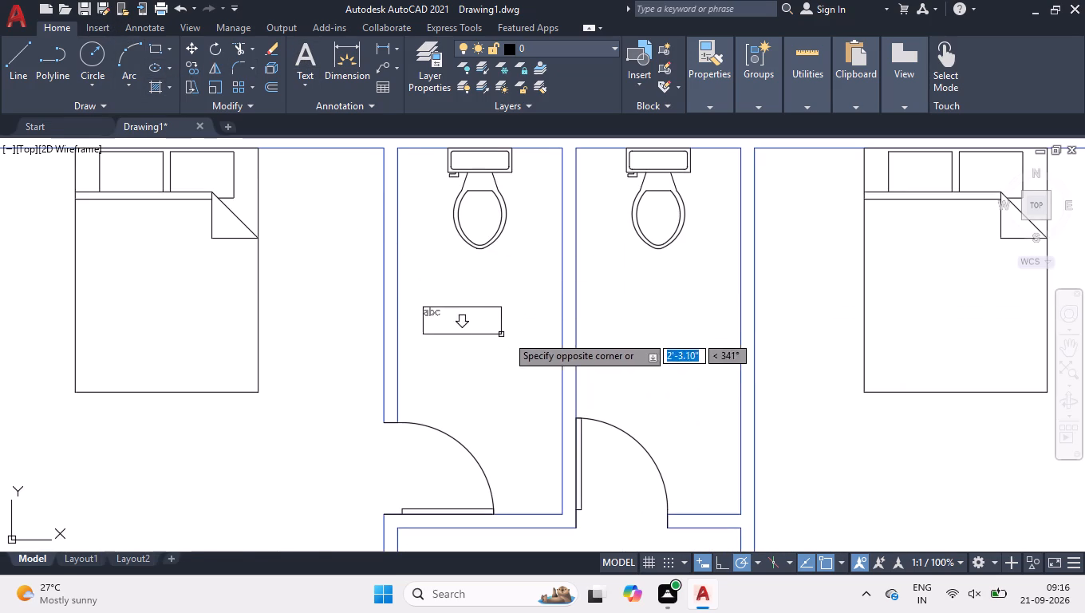
pyautogui.click(545, 344)
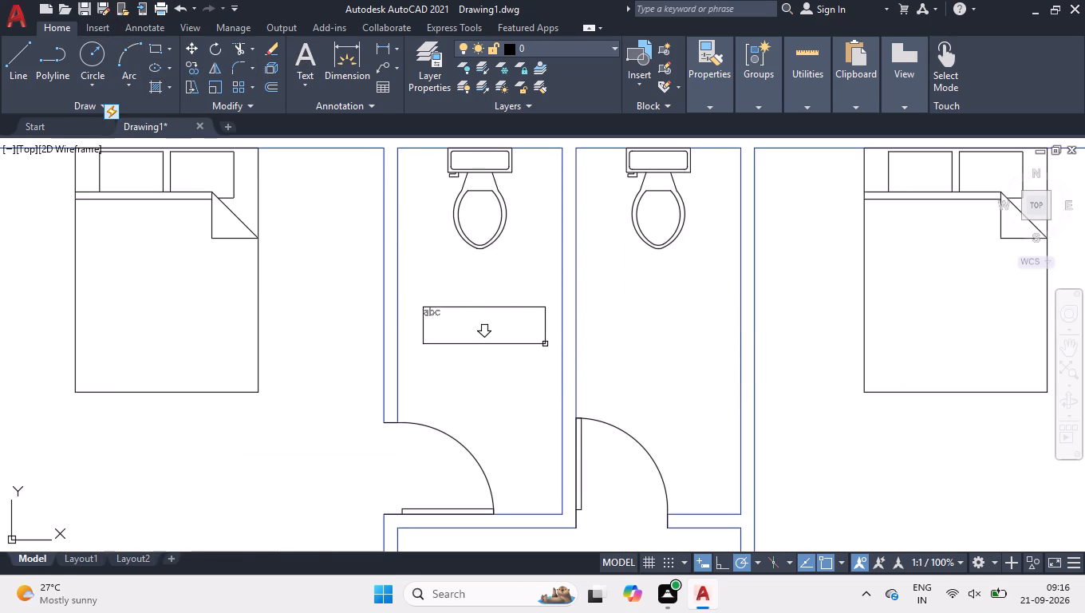
pyautogui.click(139, 68)
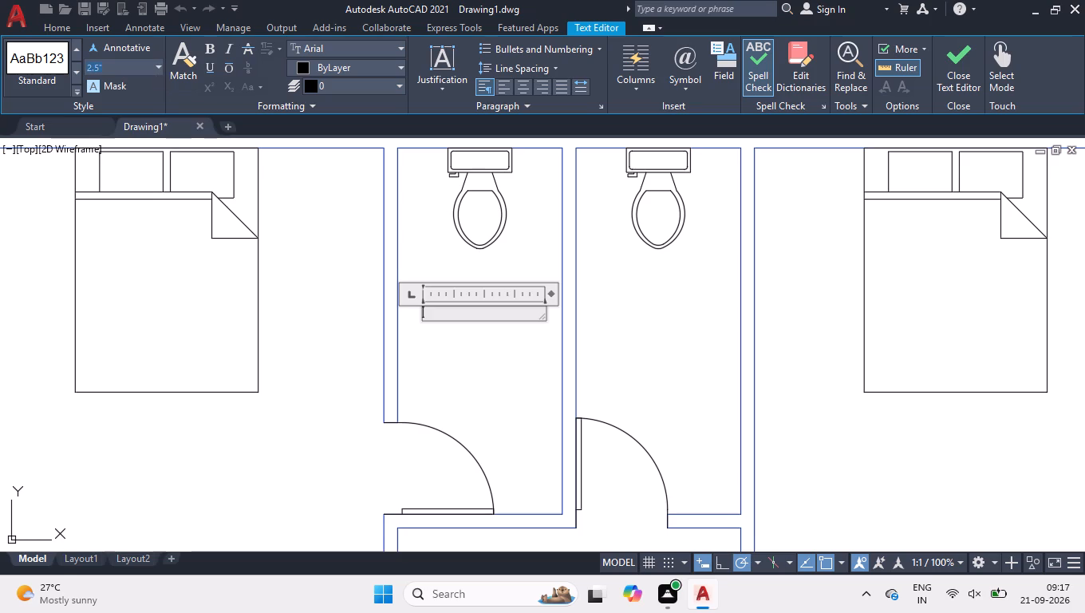
pyautogui.press('4')
pyautogui.press('Return')
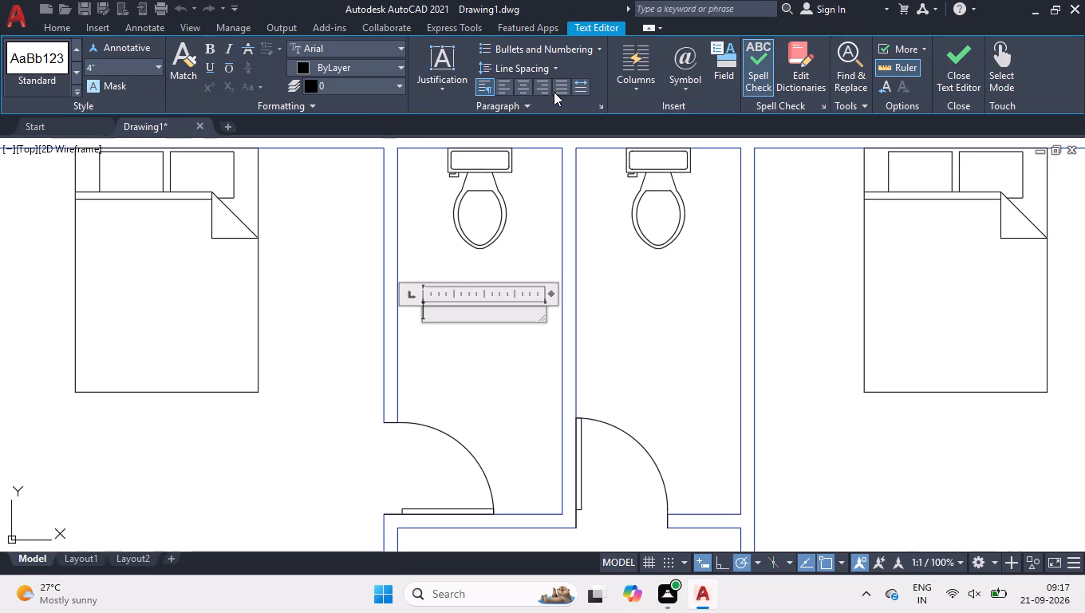
pyautogui.click(518, 81)
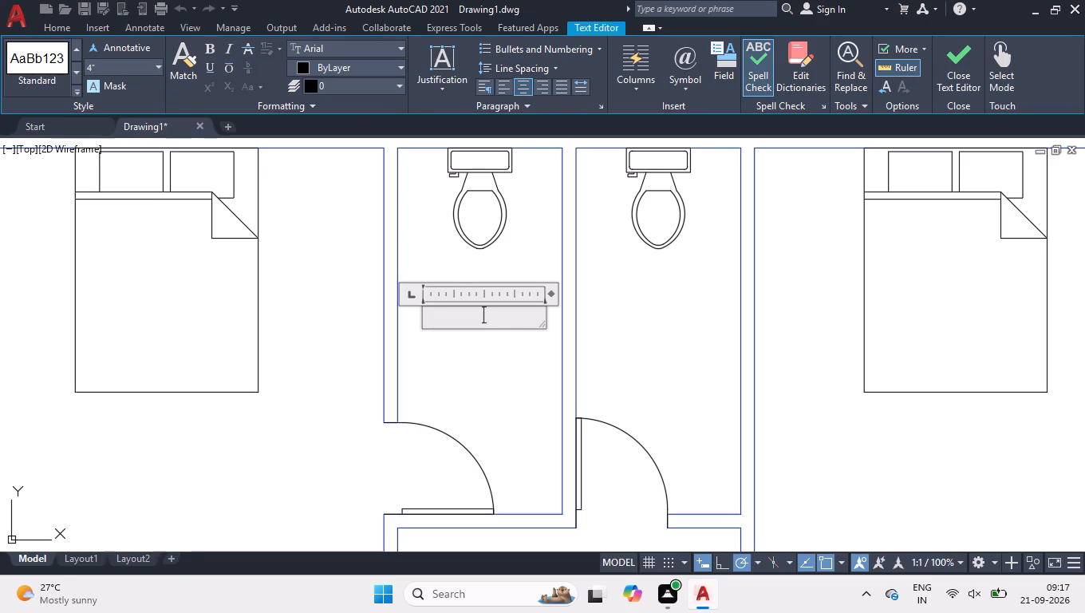
# Enter the two-line label "TOILET" and "4'6" X 10'0"" in capitals and finish the text.
pyautogui.click(488, 318)
pyautogui.write('toilet')
pyautogui.press('BackSpace')
pyautogui.press('BackSpace')
pyautogui.press('BackSpace')
pyautogui.press('BackSpace')
pyautogui.press('BackSpace')
pyautogui.press('BackSpace')
pyautogui.write('TOILET')
pyautogui.press('Return')
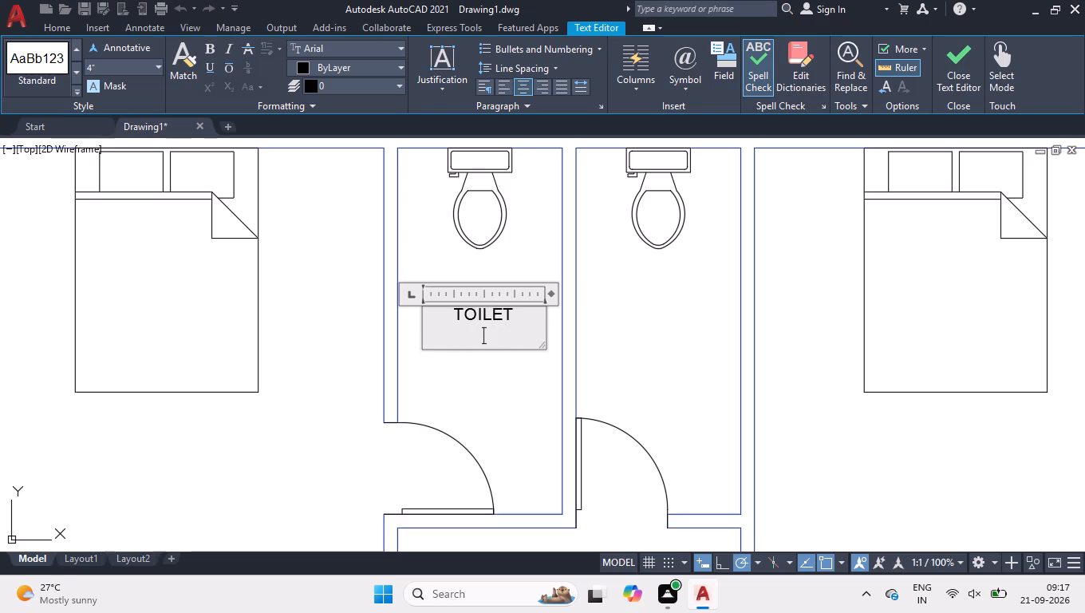
pyautogui.write('4\'6" X')
pyautogui.press('space')
pyautogui.write('10\'0"')
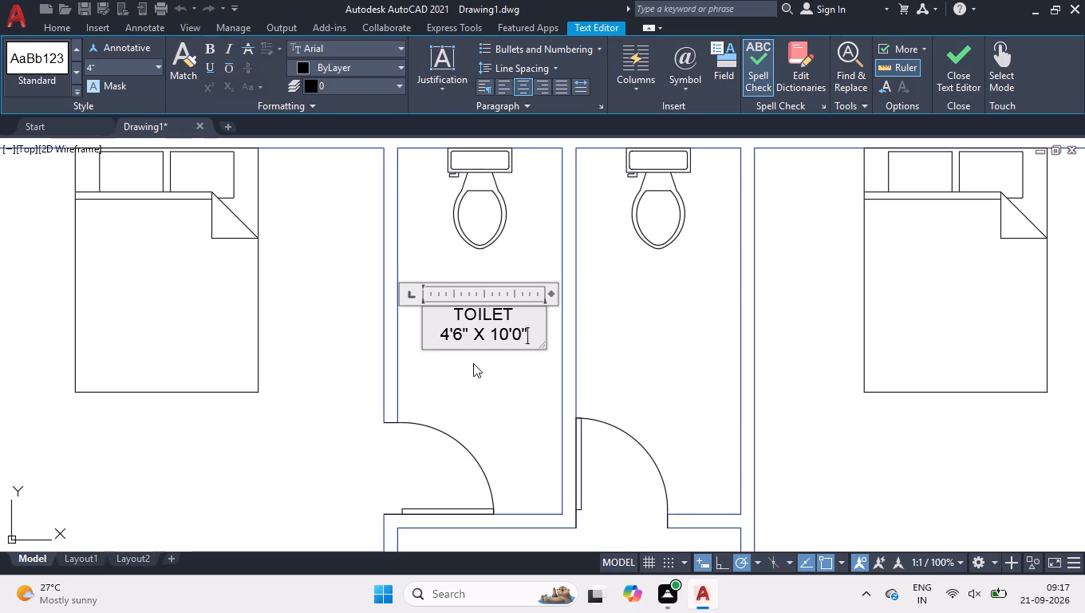
pyautogui.click(473, 363)
# Copy the toilet label horizontally from its middle into the eastern toilet, below the WC.
pyautogui.click(445, 323)
pyautogui.click(469, 352)
pyautogui.click(469, 349)
pyautogui.click(433, 318)
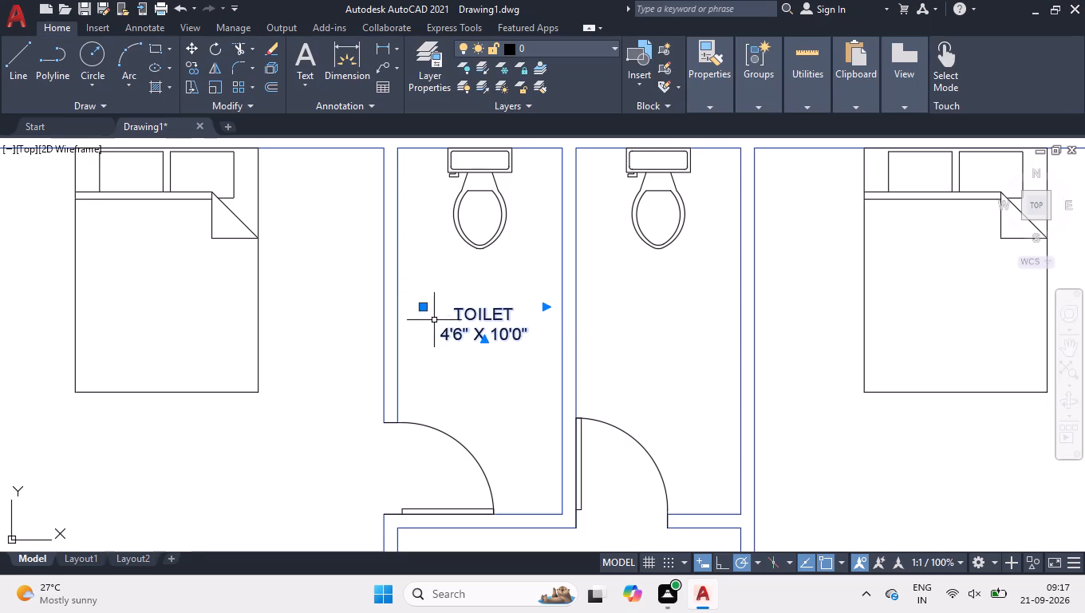
pyautogui.write('COP')
pyautogui.press('Return')
pyautogui.click(483, 314)
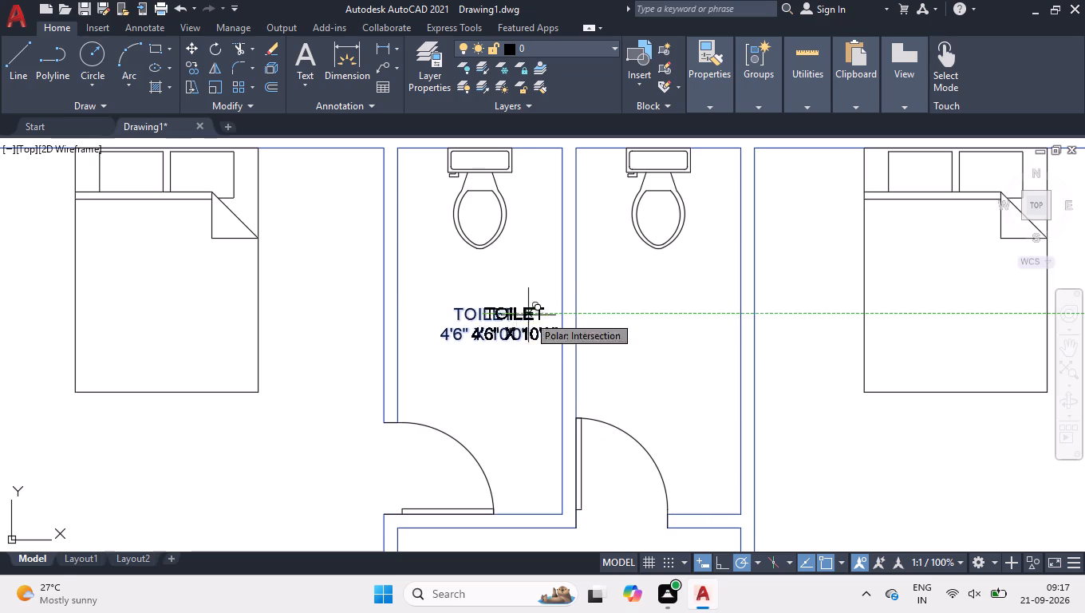
pyautogui.click(657, 314)
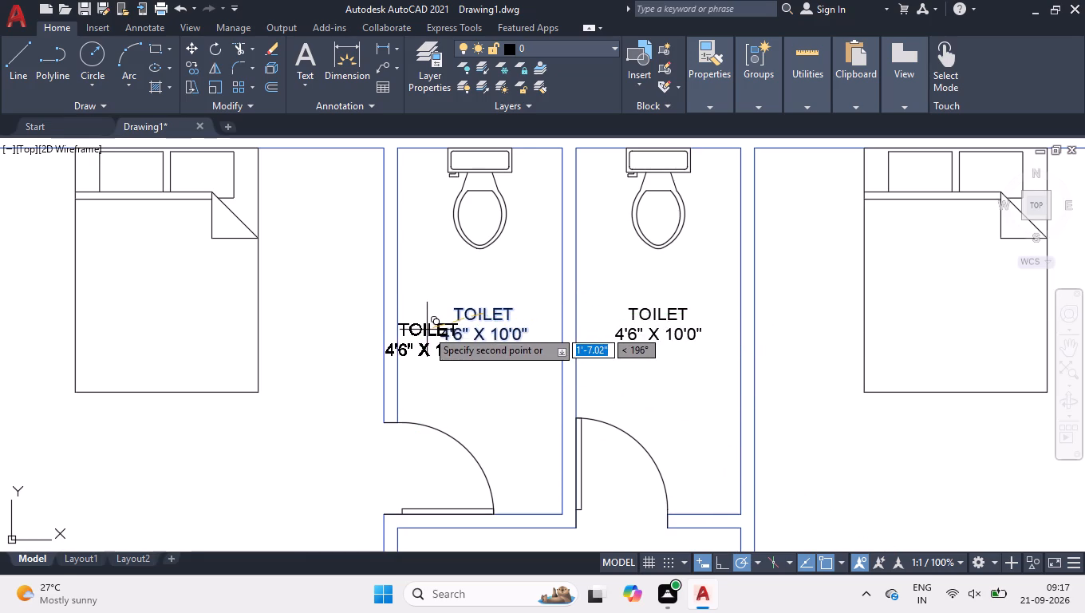
# Place further copies of the toilet label below the beds in the northwest and northeast bedrooms.
pyautogui.scroll(-1, 424, 334)
pyautogui.scroll(-2, 298, 388)
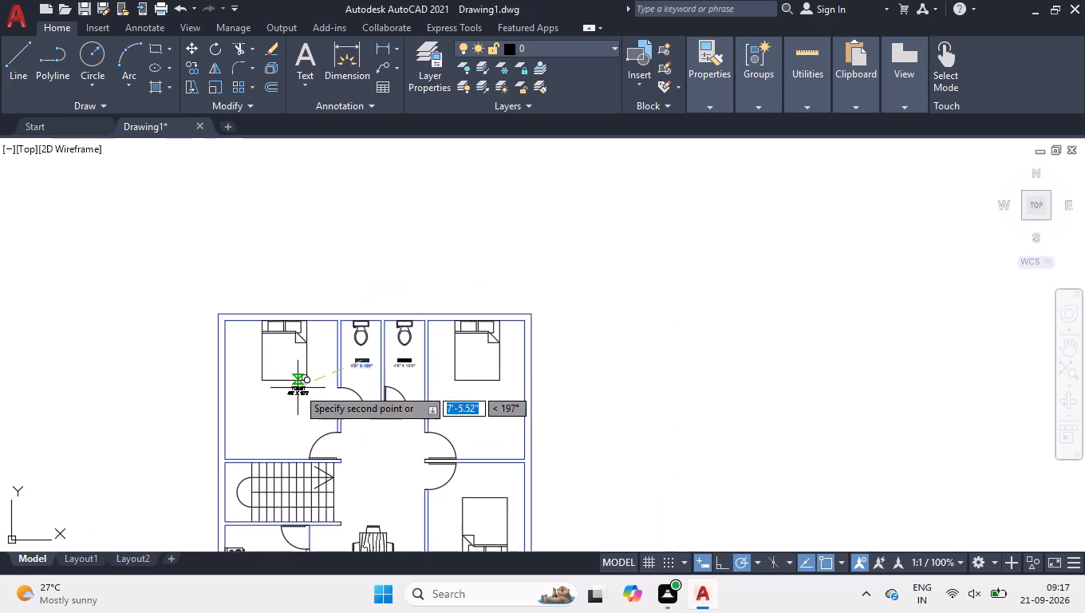
pyautogui.scroll(3, 275, 409)
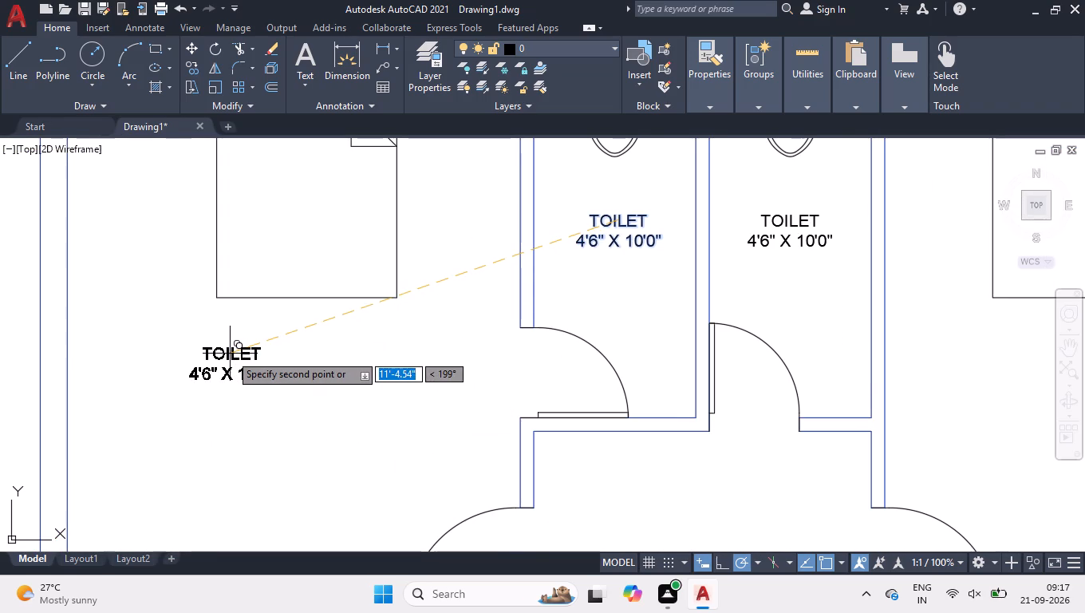
pyautogui.click(230, 354)
pyautogui.scroll(-1, 239, 359)
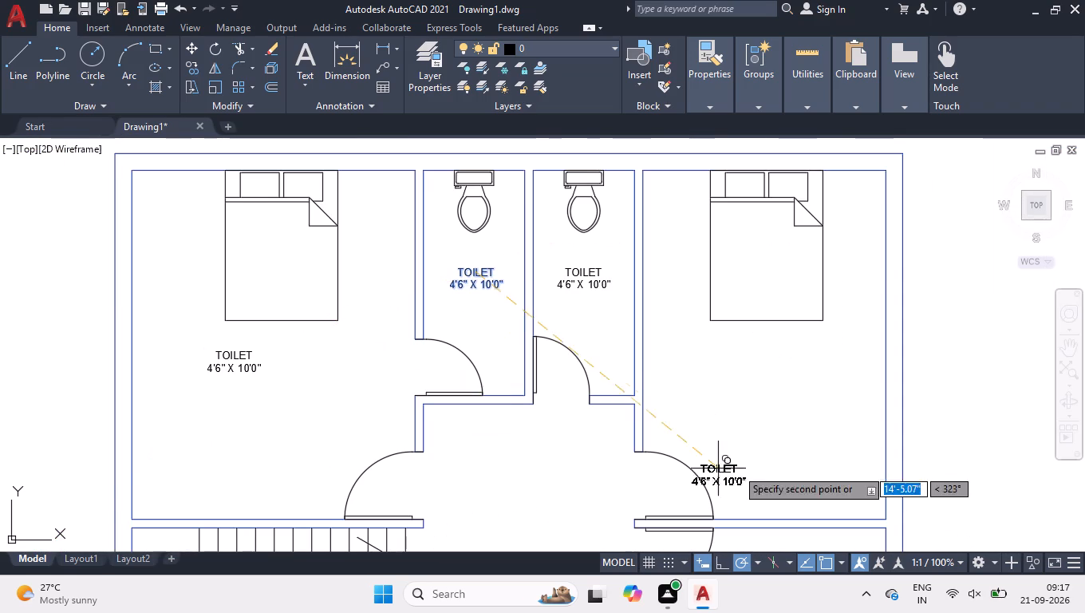
pyautogui.click(756, 374)
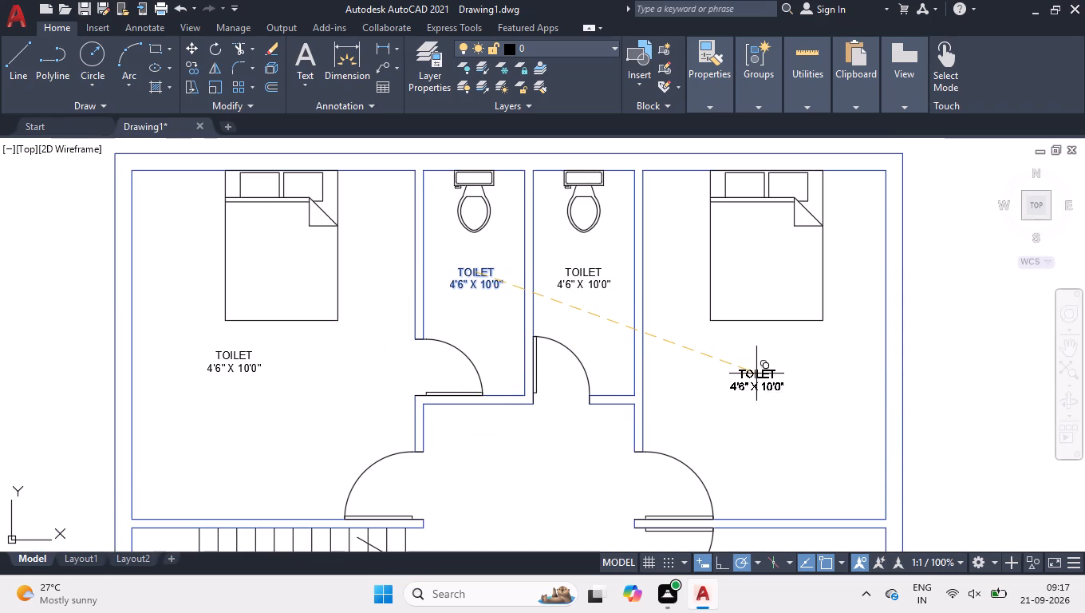
# Place copies of the label in the kitchen between stove and sink, and in the southwest bedroom between chair and bed.
pyautogui.scroll(-3, 426, 304)
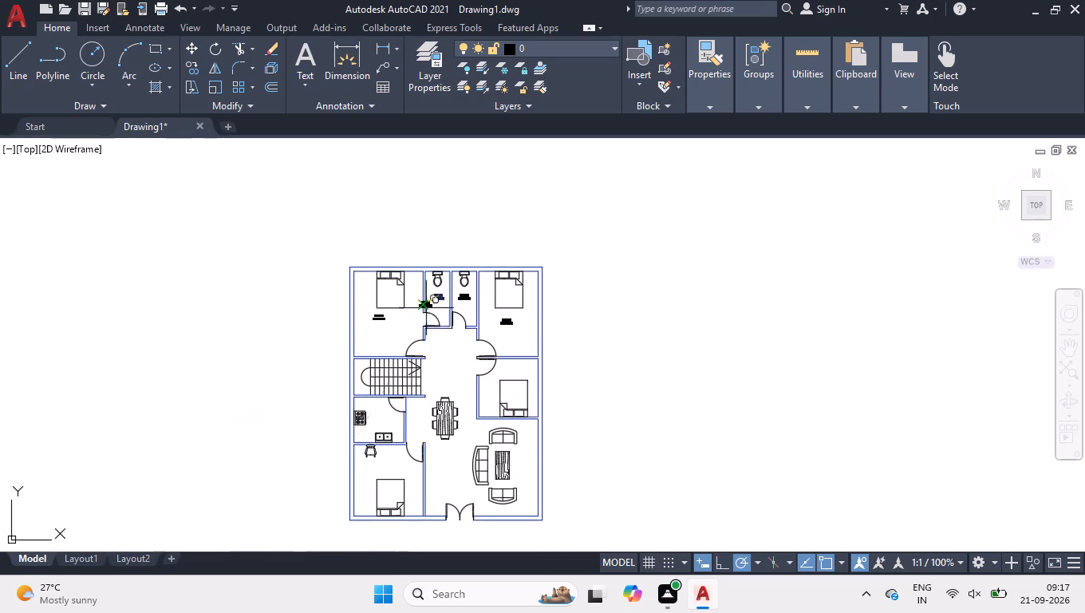
pyautogui.scroll(2, 404, 439)
pyautogui.scroll(2, 289, 360)
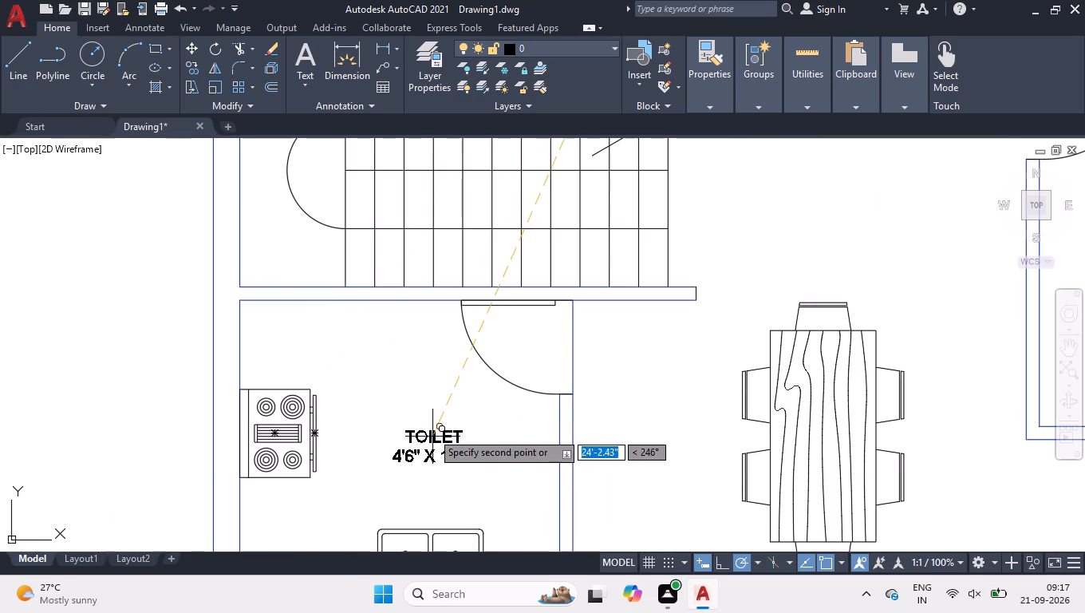
pyautogui.click(431, 429)
pyautogui.scroll(-2, 357, 271)
pyautogui.scroll(-1, 392, 406)
pyautogui.scroll(3, 375, 448)
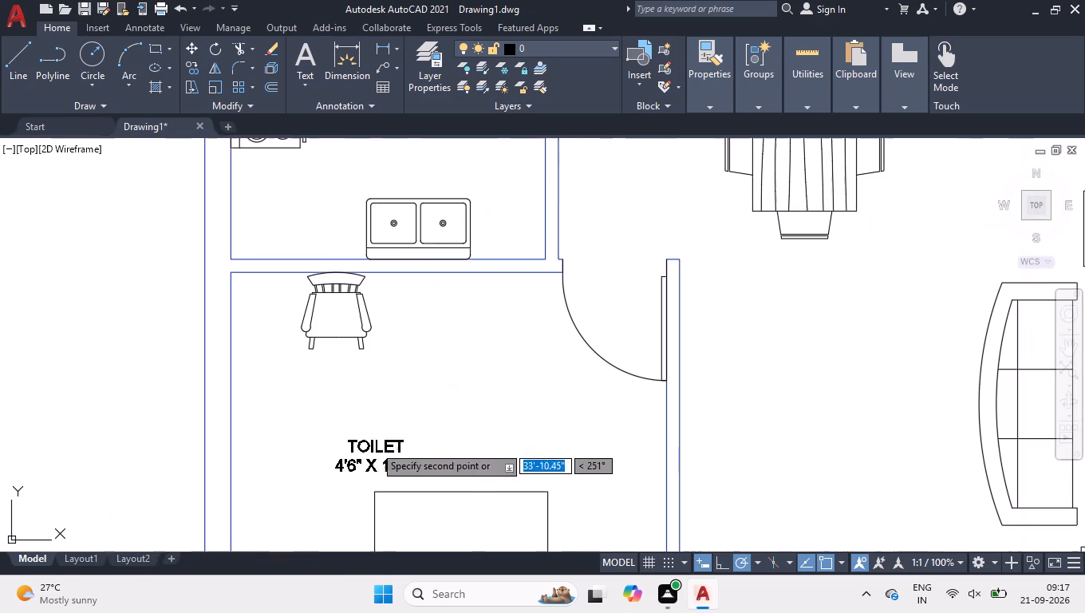
pyautogui.click(317, 445)
# Place copies of the label in the hall south of the dining table and above the middle east bedroom's bed, and end copying.
pyautogui.scroll(-3, 321, 443)
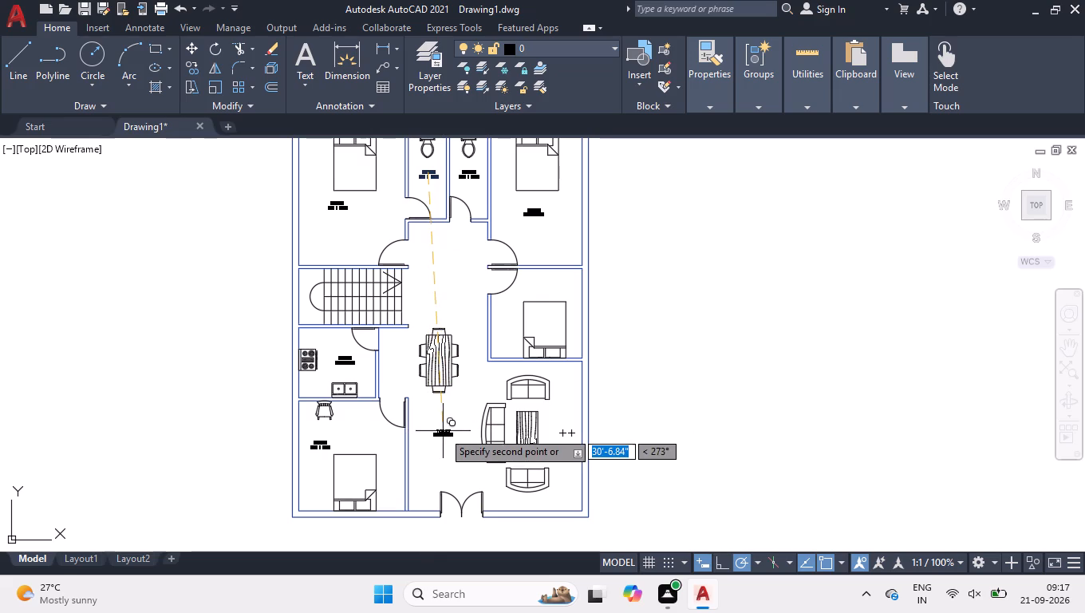
pyautogui.click(433, 430)
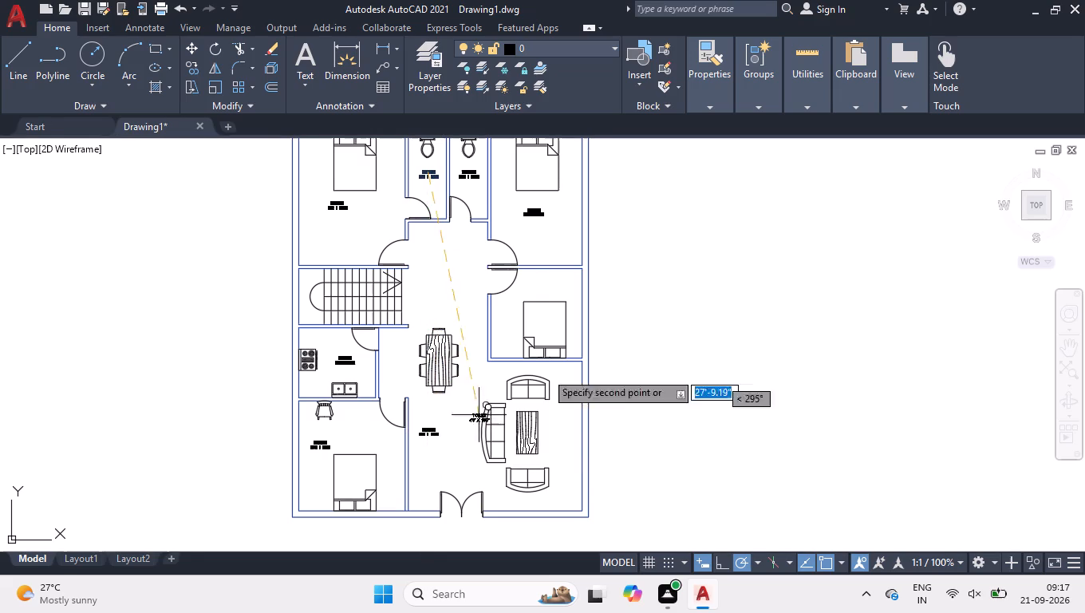
pyautogui.scroll(4, 548, 274)
pyautogui.click(507, 326)
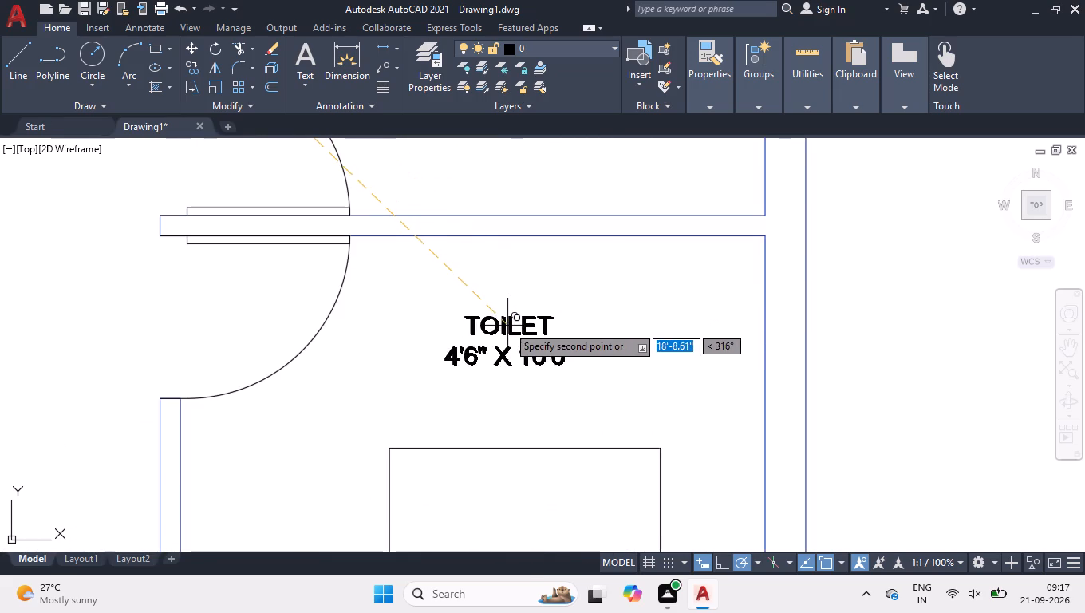
pyautogui.press('space')
pyautogui.scroll(-4, 514, 332)
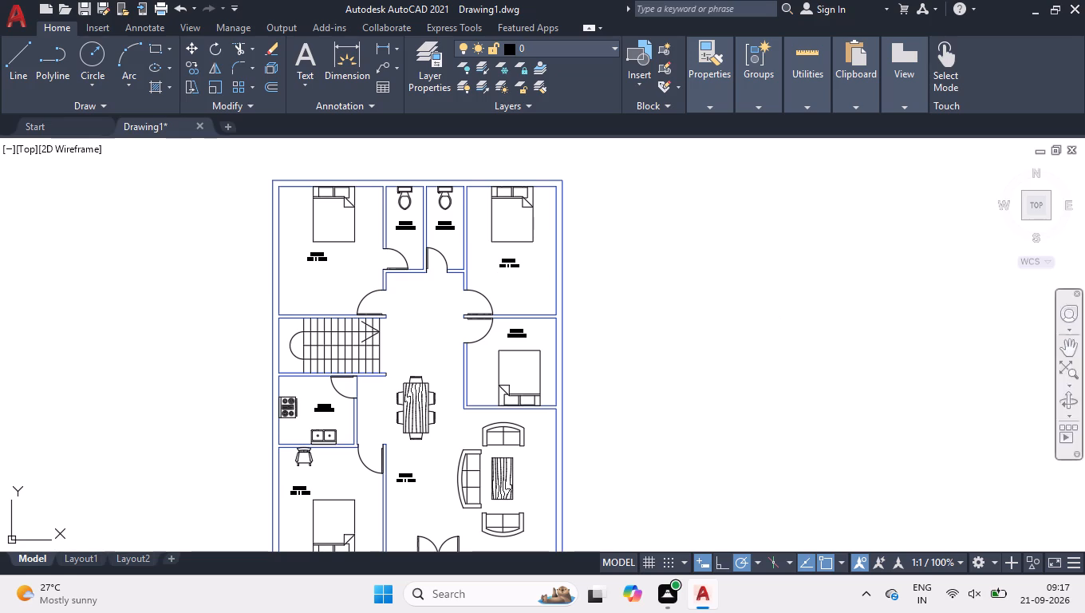
# Replace the northwest bedroom's label text with "BEDROOM" and, on a second line, "12'7" X 15'6"".
pyautogui.click(1046, 211)
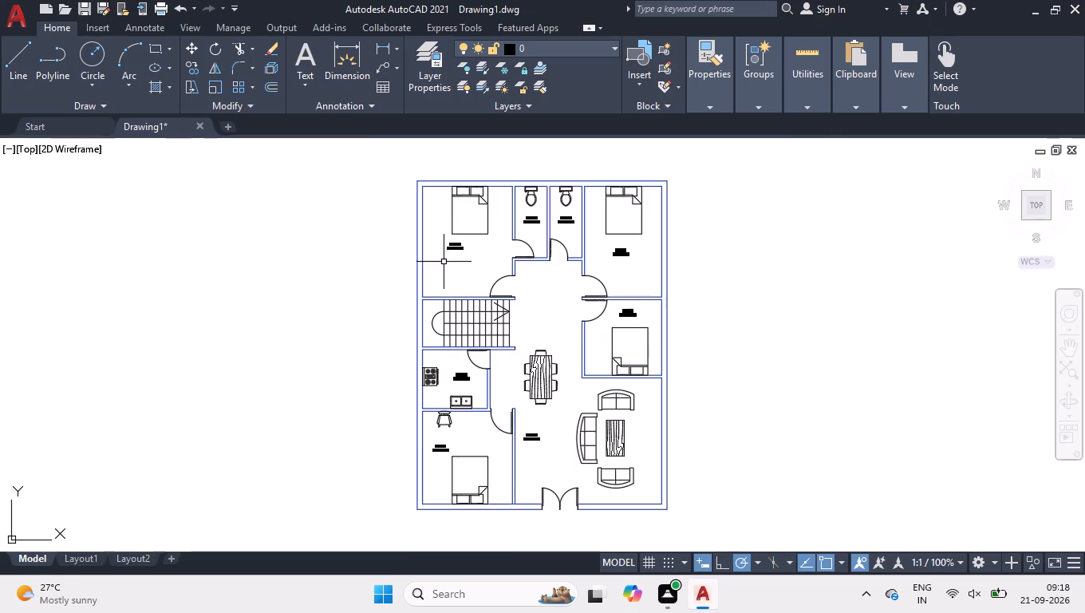
pyautogui.scroll(4, 460, 251)
pyautogui.doubleClick(420, 243)
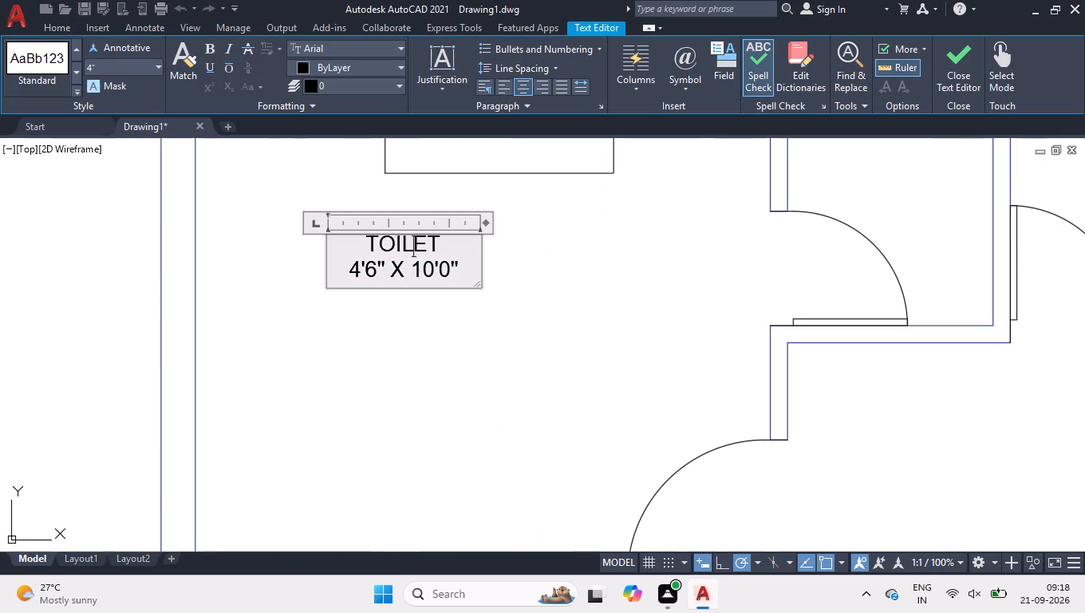
pyautogui.moveTo(464, 274); pyautogui.dragTo(272, 218)
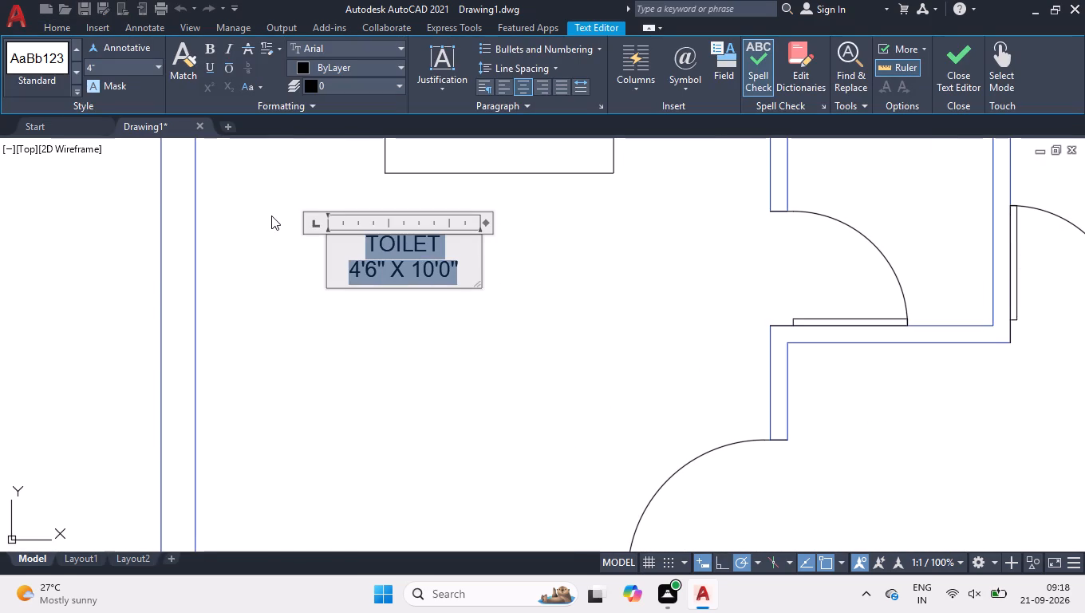
pyautogui.write('BEDROOM')
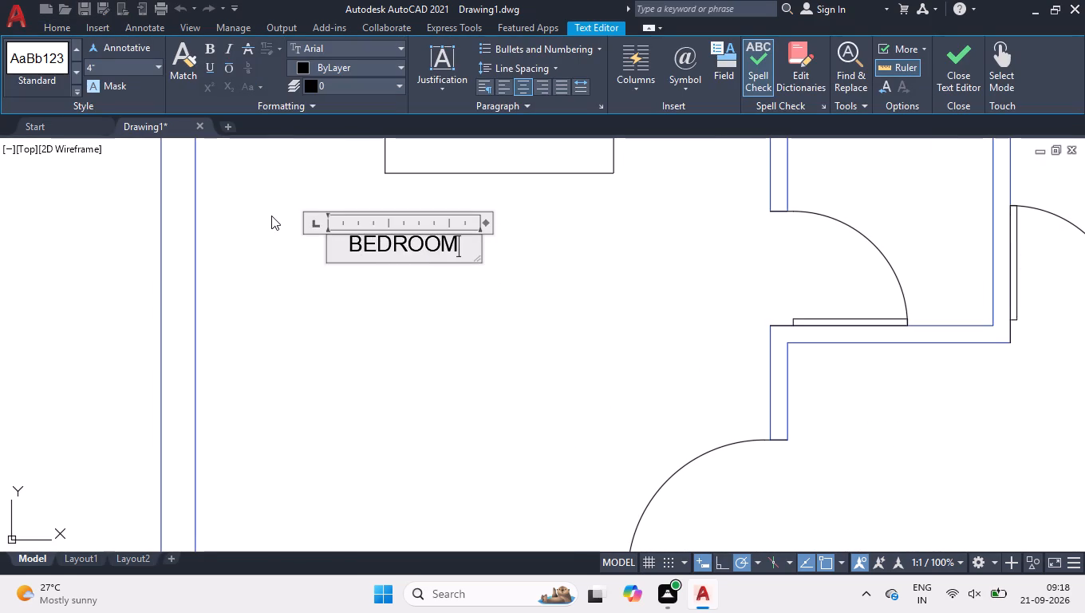
pyautogui.press('Return')
pyautogui.write('12\'7" X')
pyautogui.press('space')
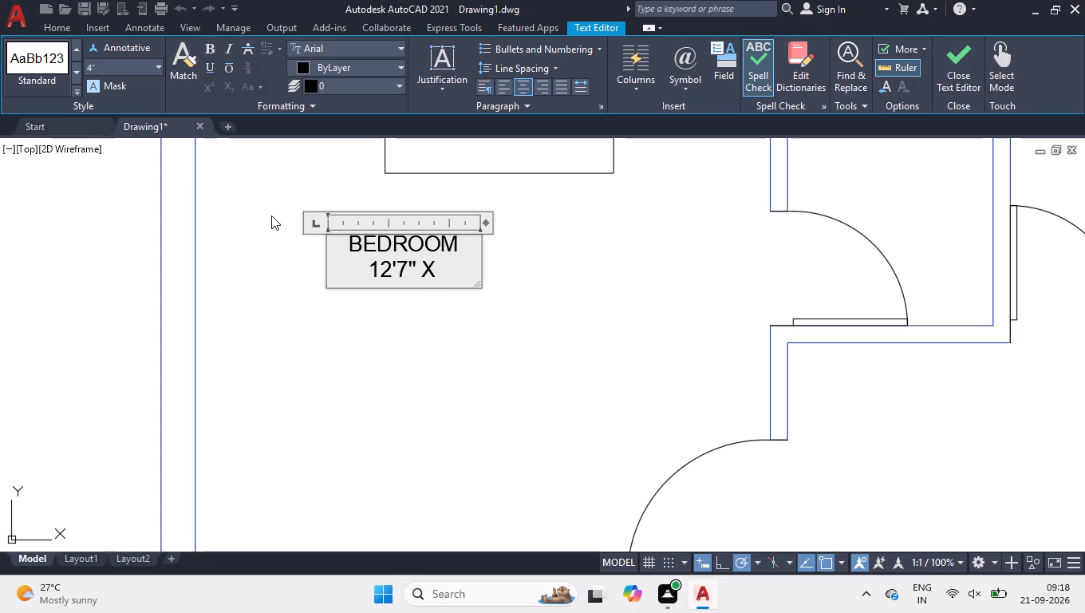
pyautogui.write('15\'6"')
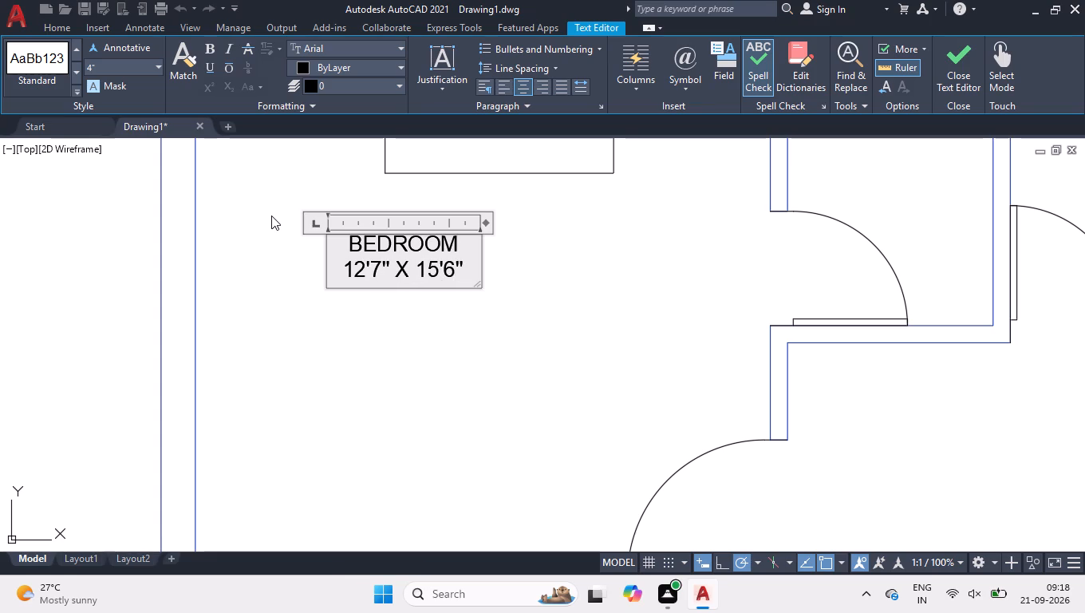
pyautogui.click(274, 217)
# Replace the northeast bedroom's label text with "BEDROOM" and, on a second line, "11'0" X 15'6"".
pyautogui.scroll(-3, 277, 220)
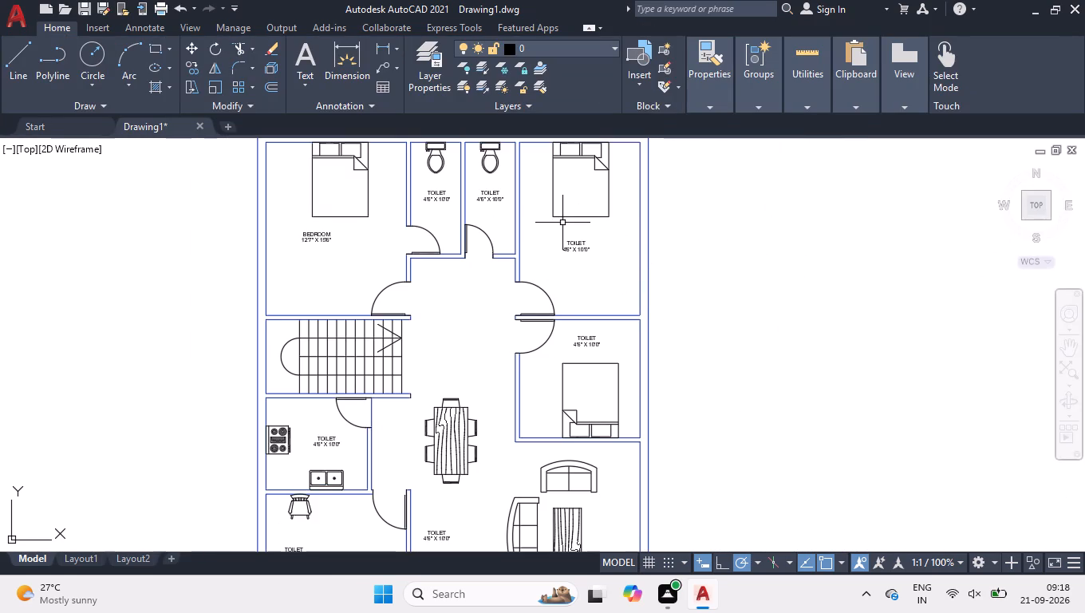
pyautogui.scroll(2, 564, 225)
pyautogui.doubleClick(592, 268)
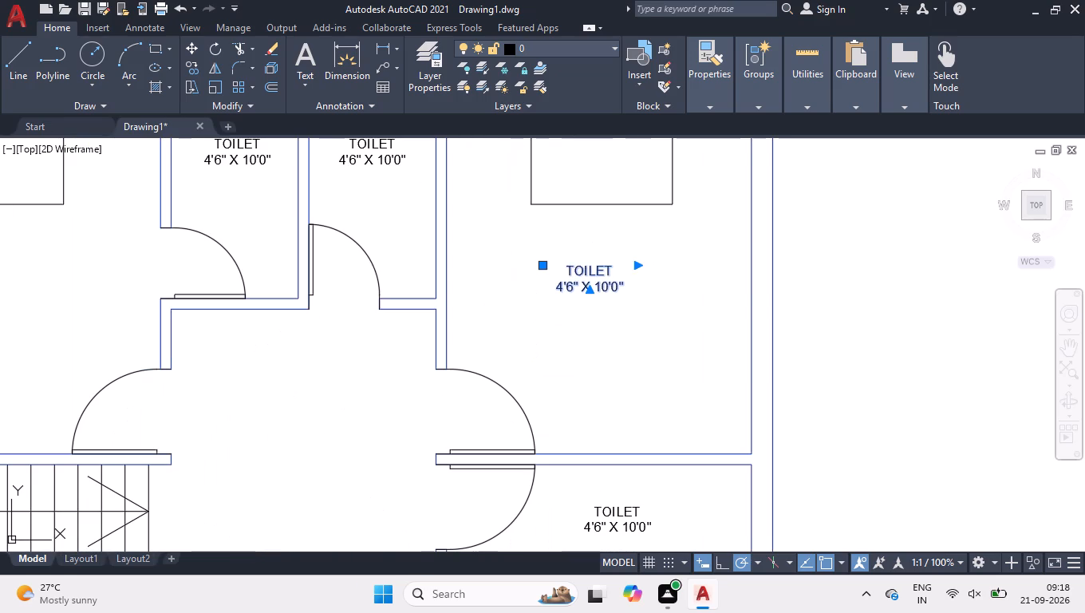
pyautogui.scroll(1, 592, 268)
pyautogui.hotkey('ctrl', 'a')
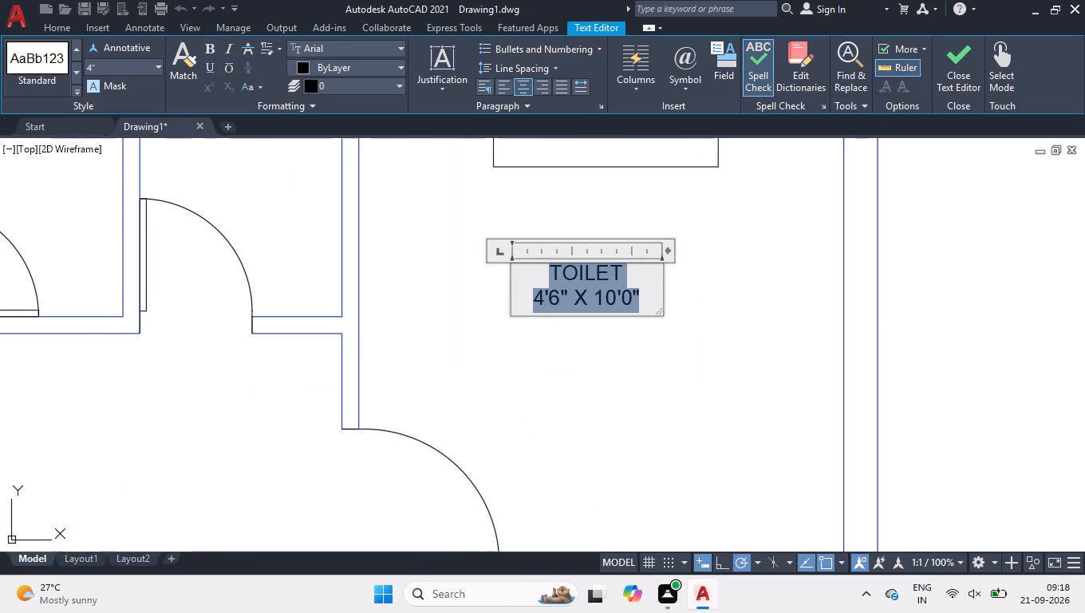
pyautogui.write('BEDROO')
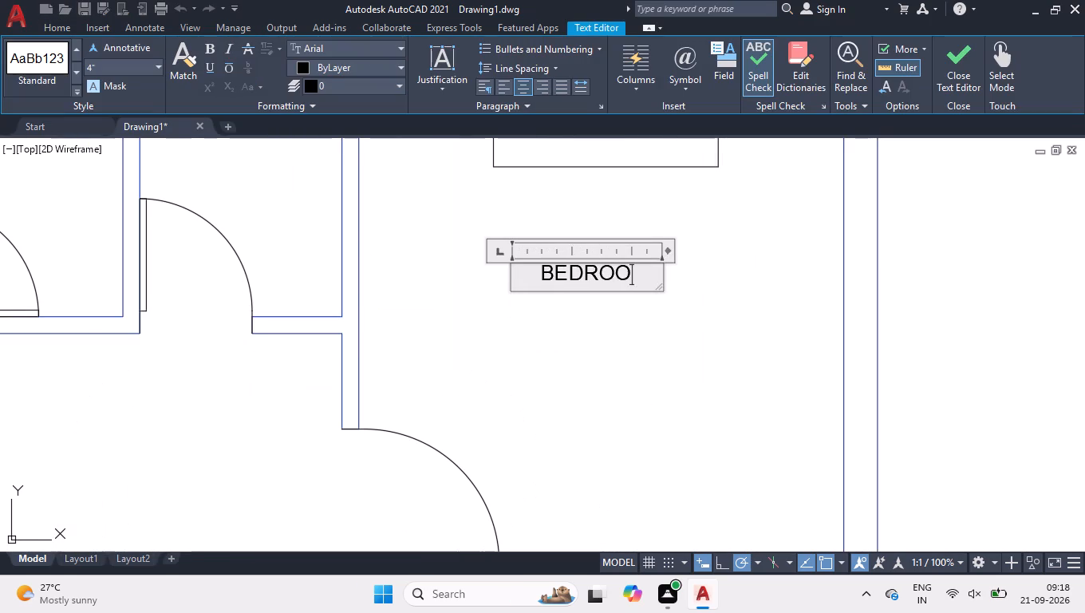
pyautogui.press('m')
pyautogui.press('Return')
pyautogui.write('11\'0" X')
pyautogui.press('space')
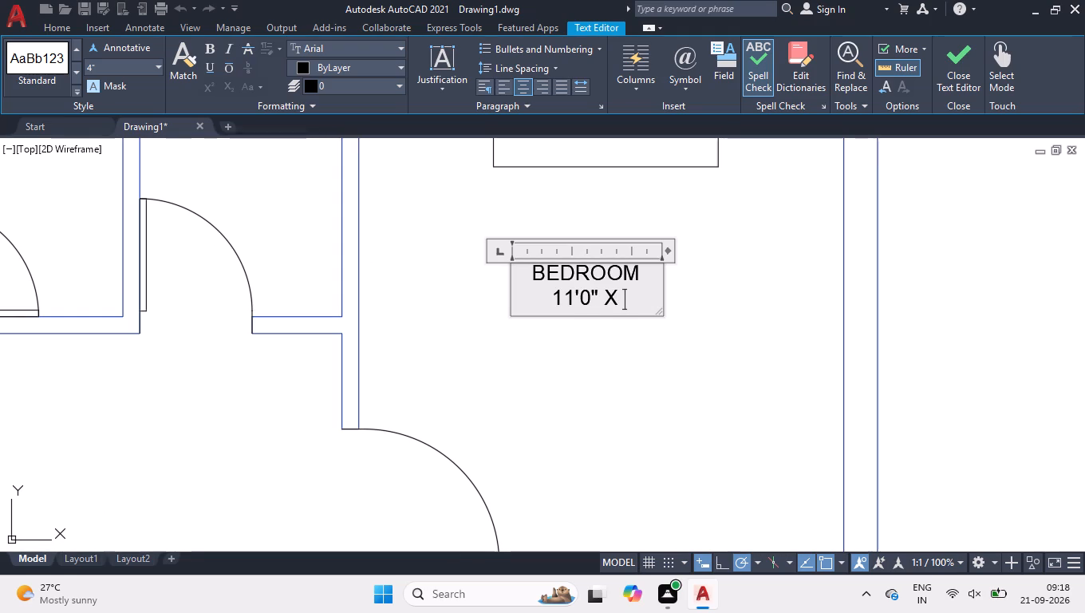
pyautogui.press('1')
pyautogui.write('5\'6"')
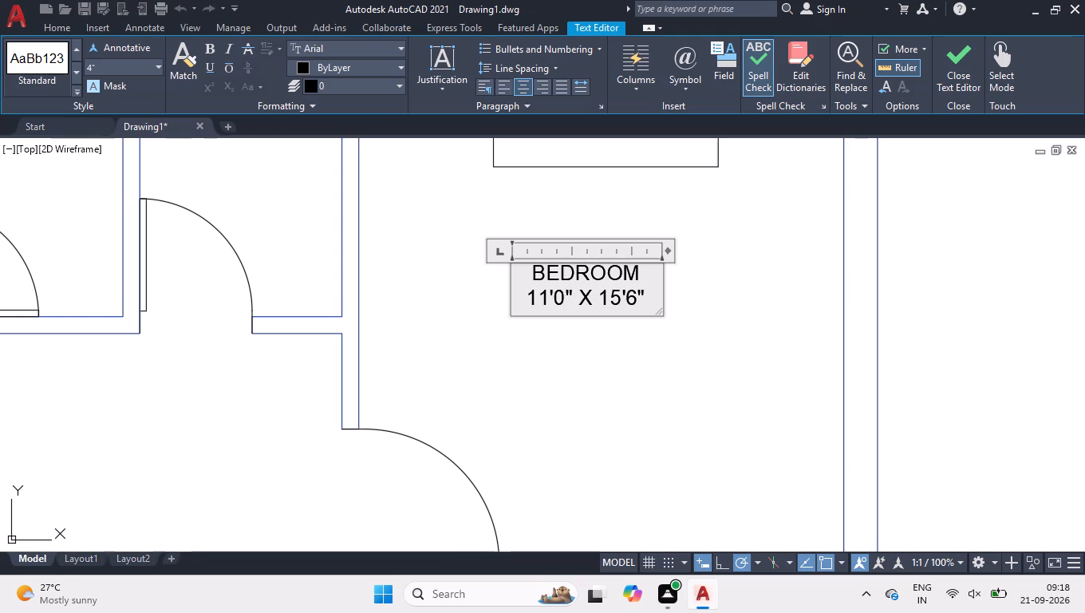
pyautogui.click(617, 378)
# Replace the middle east bedroom's label text with "BEDROOM" and, on a second line, "11'0" X 10'7"".
pyautogui.scroll(-2, 621, 263)
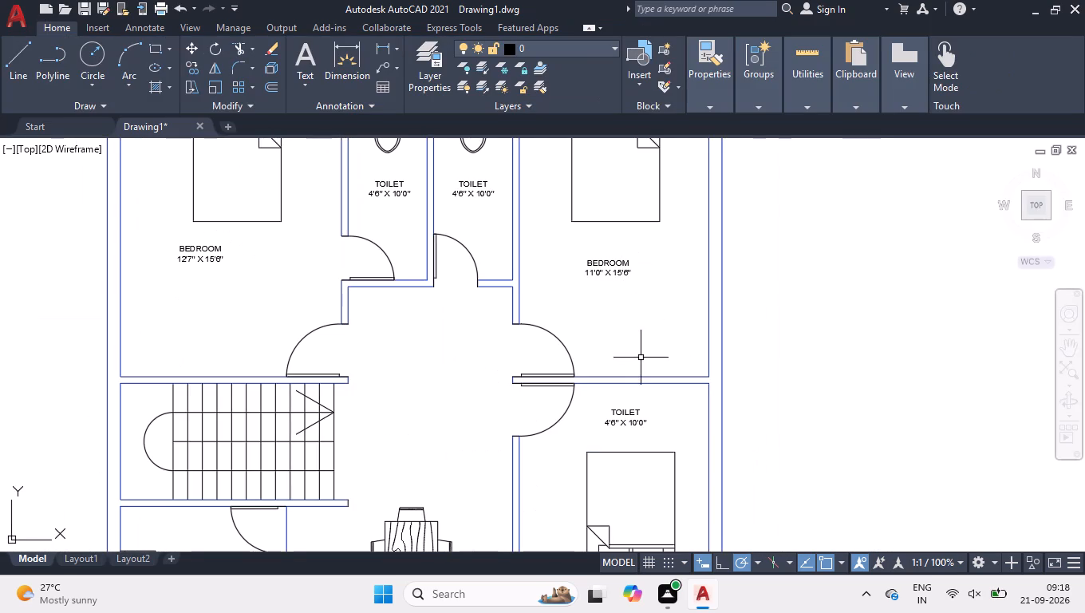
pyautogui.scroll(2, 625, 459)
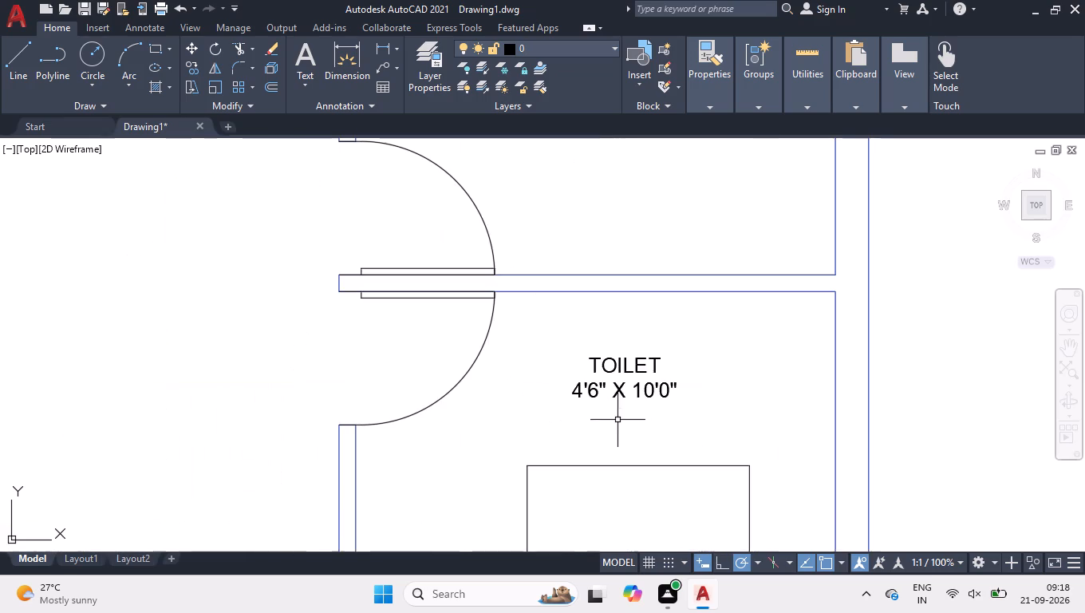
pyautogui.doubleClick(623, 396)
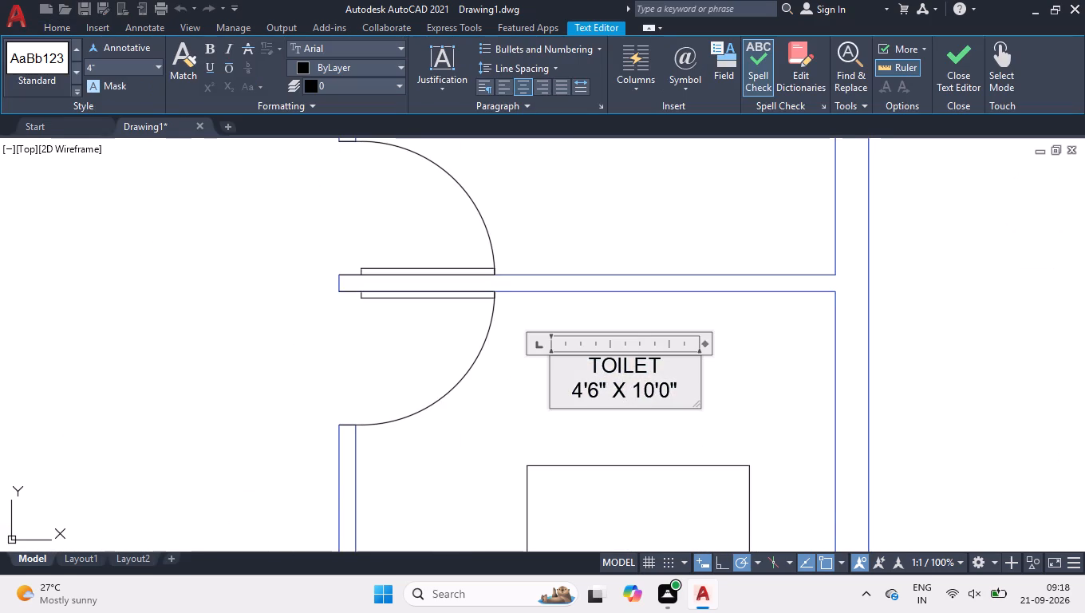
pyautogui.scroll(2, 633, 406)
pyautogui.hotkey('ctrl', 'a')
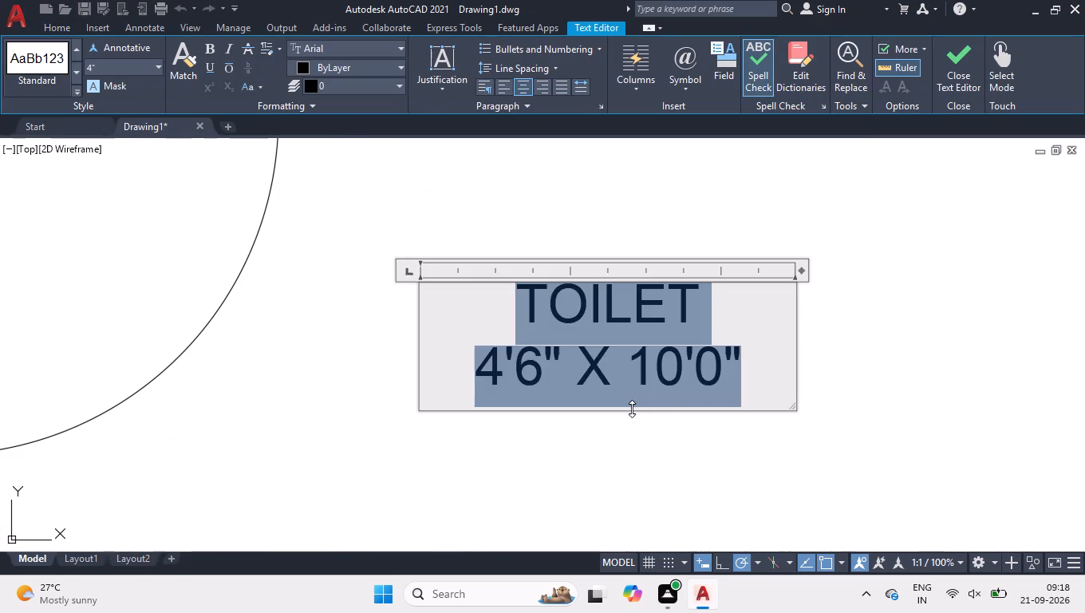
pyautogui.write('BEDROOM')
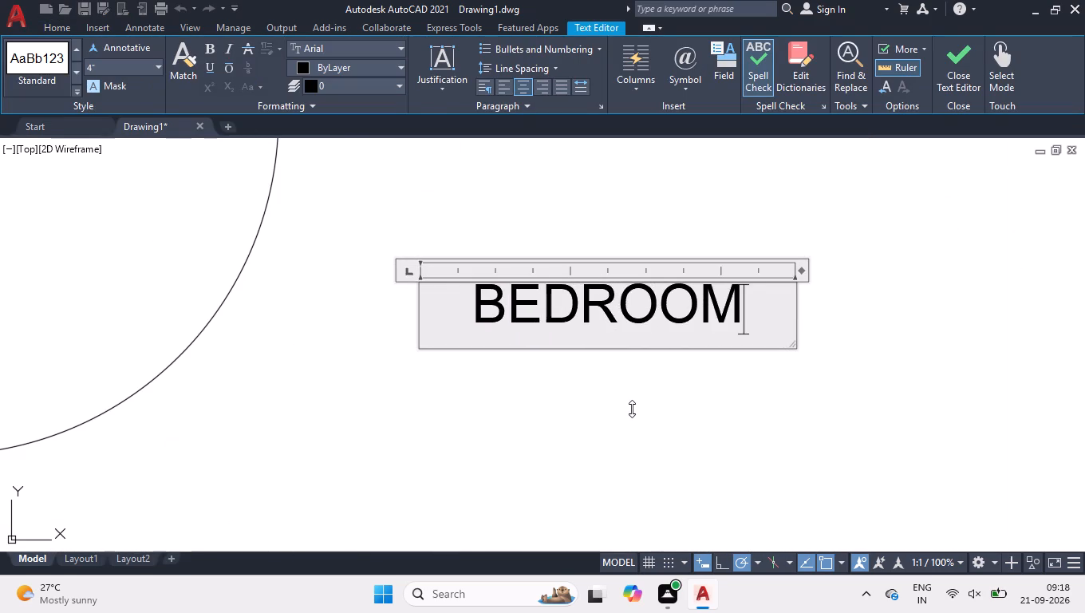
pyautogui.press('Return')
pyautogui.write('11\'0" X 10\'7"')
pyautogui.moveTo(589, 519); pyautogui.dragTo(590, 508)
# Replace the label text in the kitchen with "KITCHEN" and, on a second line, "9'1" X 8'3"".
pyautogui.scroll(-4, 626, 351)
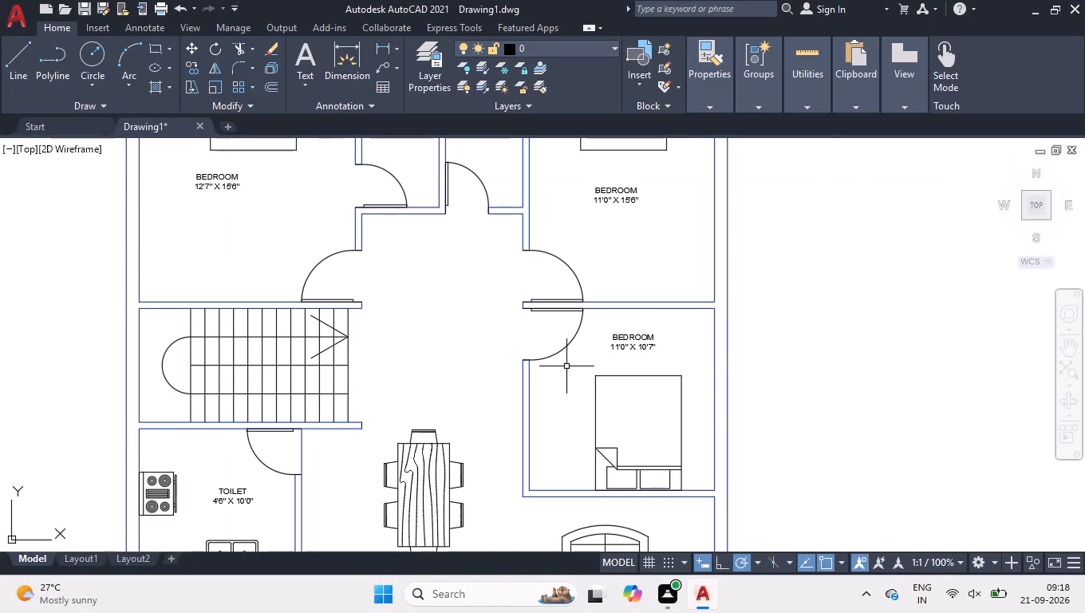
pyautogui.scroll(-1, 478, 303)
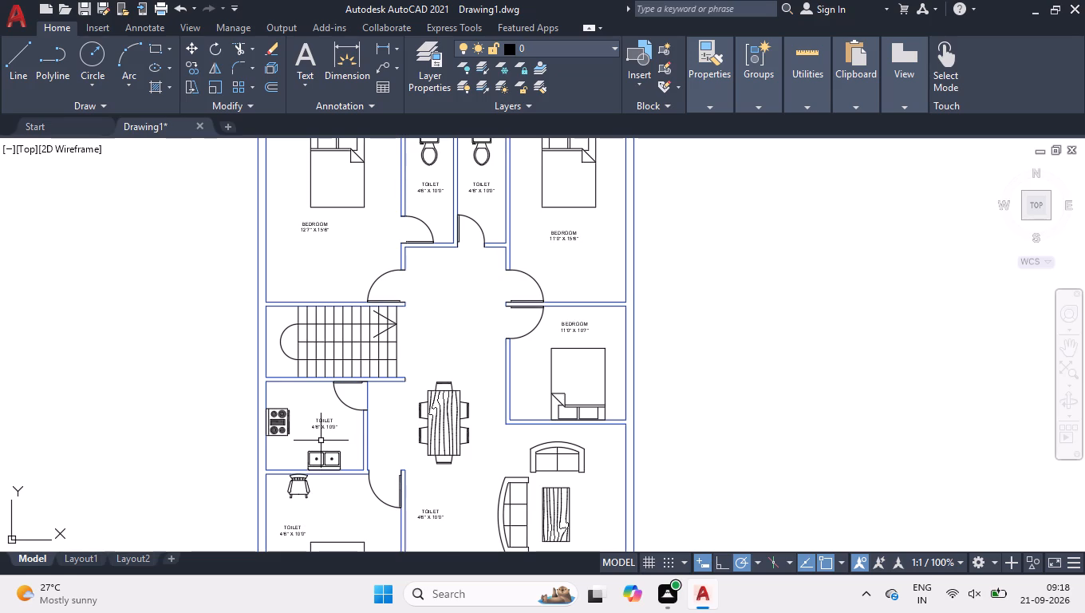
pyautogui.scroll(3, 321, 441)
pyautogui.scroll(2, 297, 379)
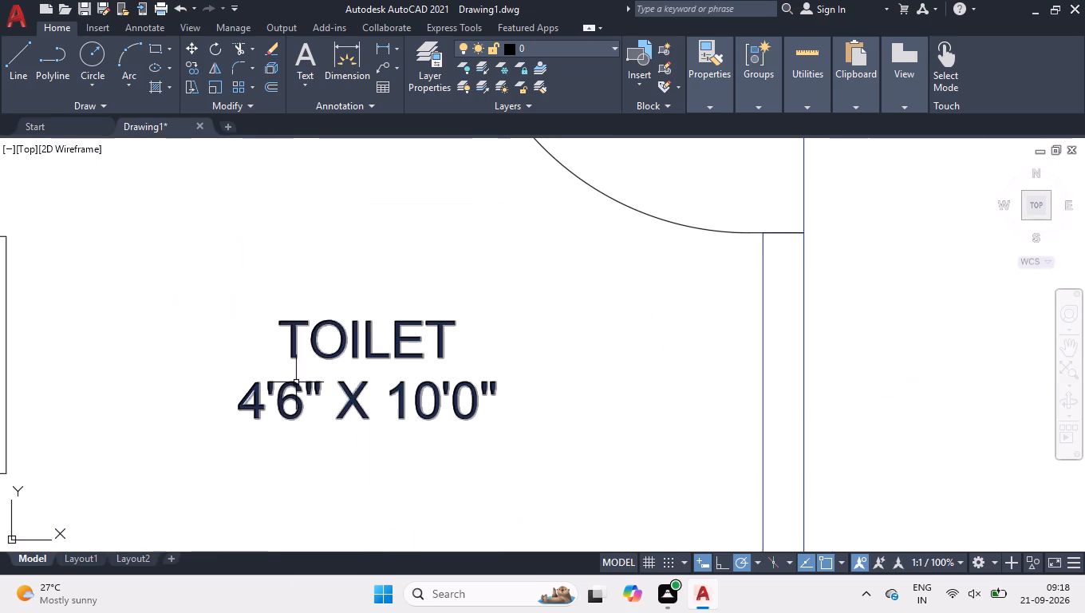
pyautogui.doubleClick(296, 382)
pyautogui.hotkey('ctrl', 'a')
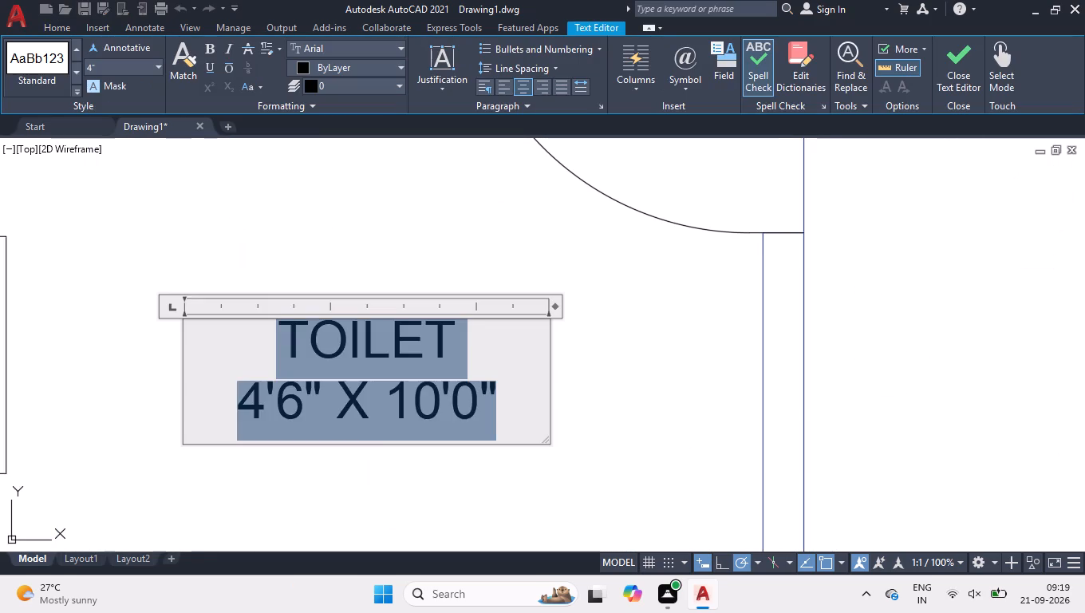
pyautogui.write('KITCHEN')
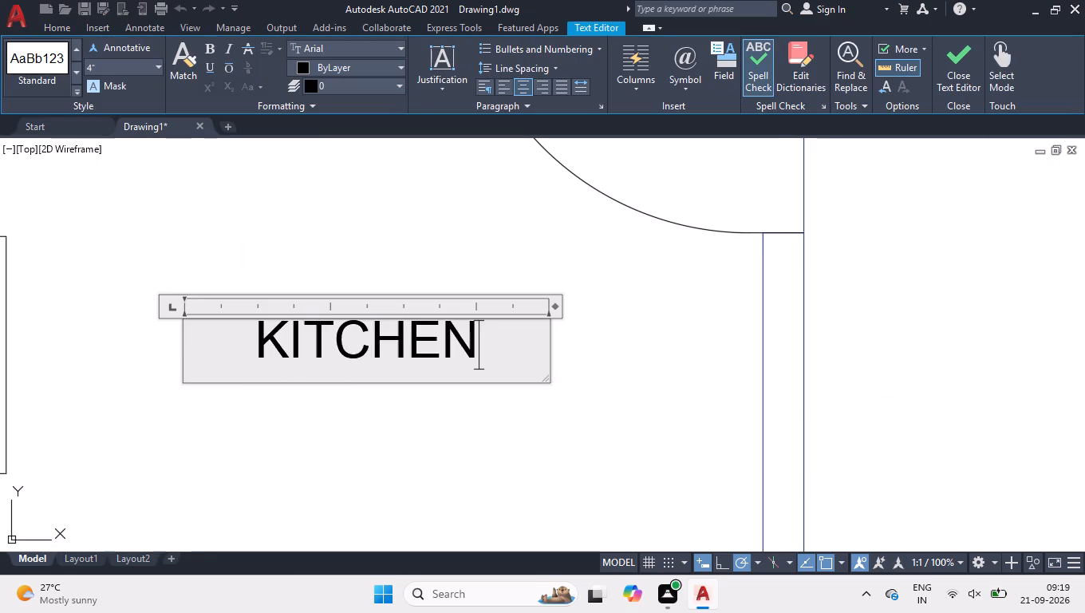
pyautogui.press('Return')
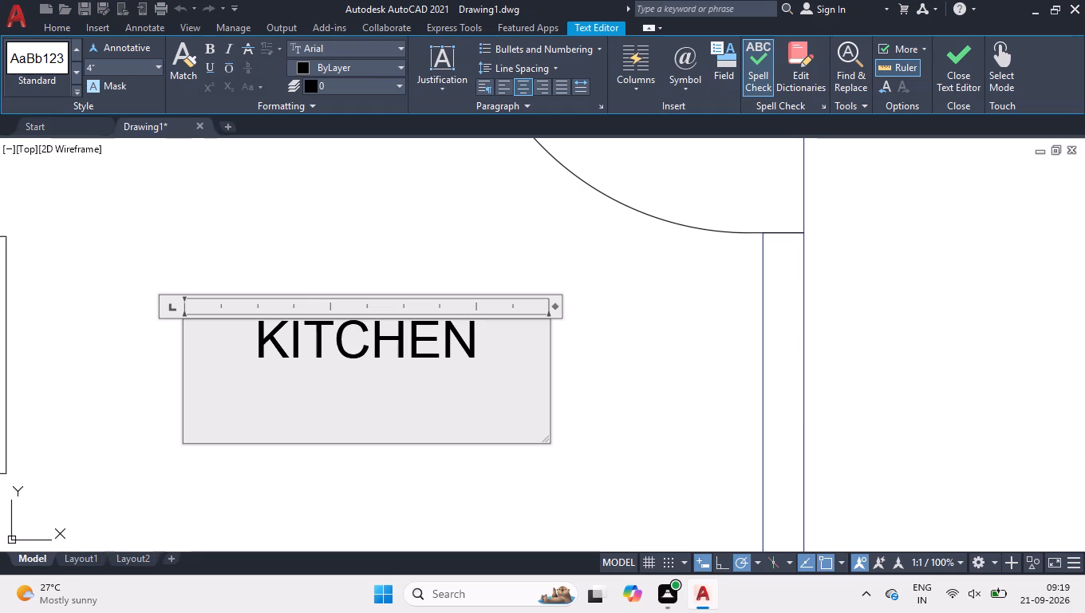
pyautogui.write('9\'1" X 8\'')
pyautogui.write('3"')
pyautogui.click(358, 249)
# Replace the southwest bedroom's label text with "BEDROOM" and, on a second line, "12'7" X 13'0"".
pyautogui.scroll(-4, 380, 245)
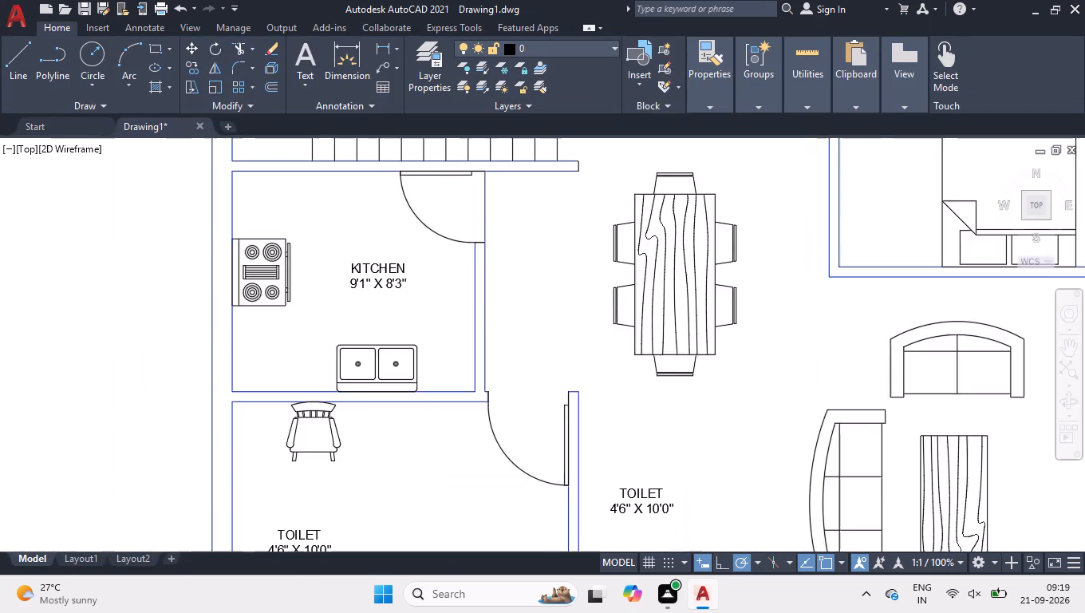
pyautogui.scroll(-1, 383, 244)
pyautogui.scroll(2, 325, 367)
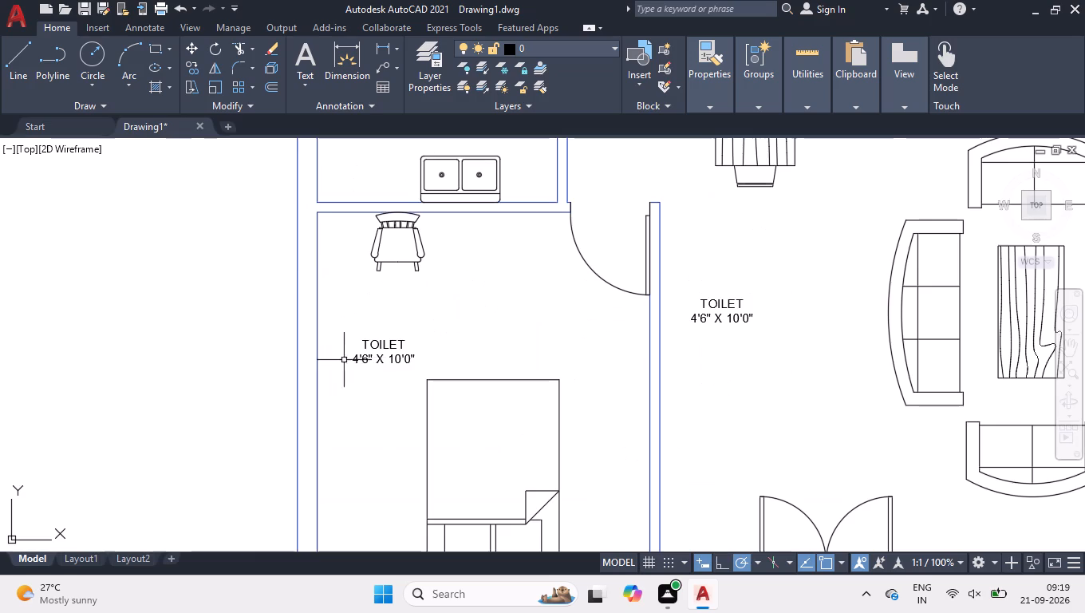
pyautogui.scroll(1, 364, 358)
pyautogui.doubleClick(364, 340)
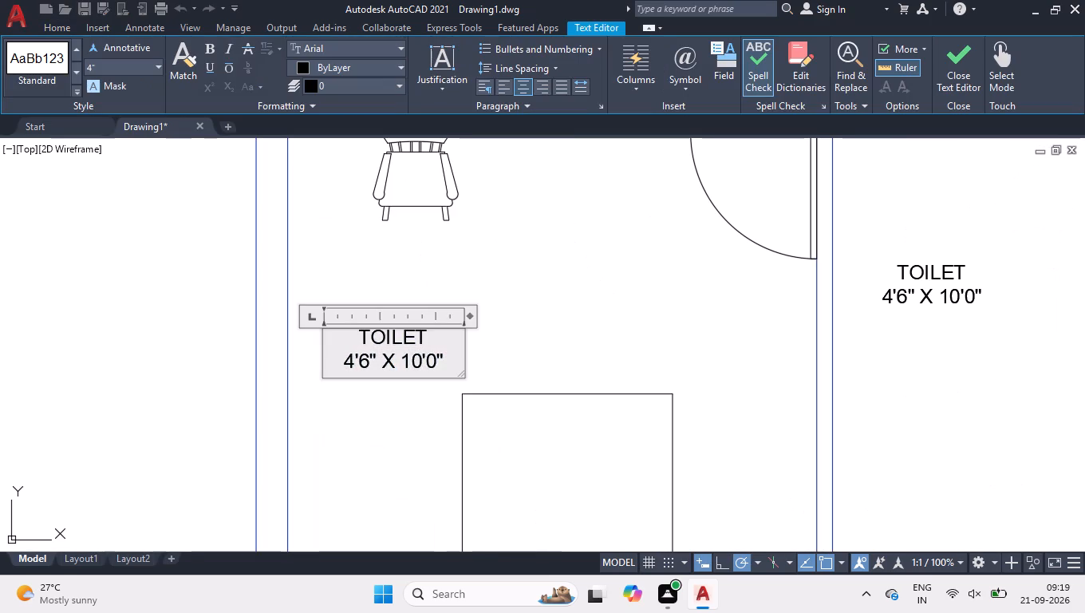
pyautogui.hotkey('ctrl', 'a')
pyautogui.press('b')
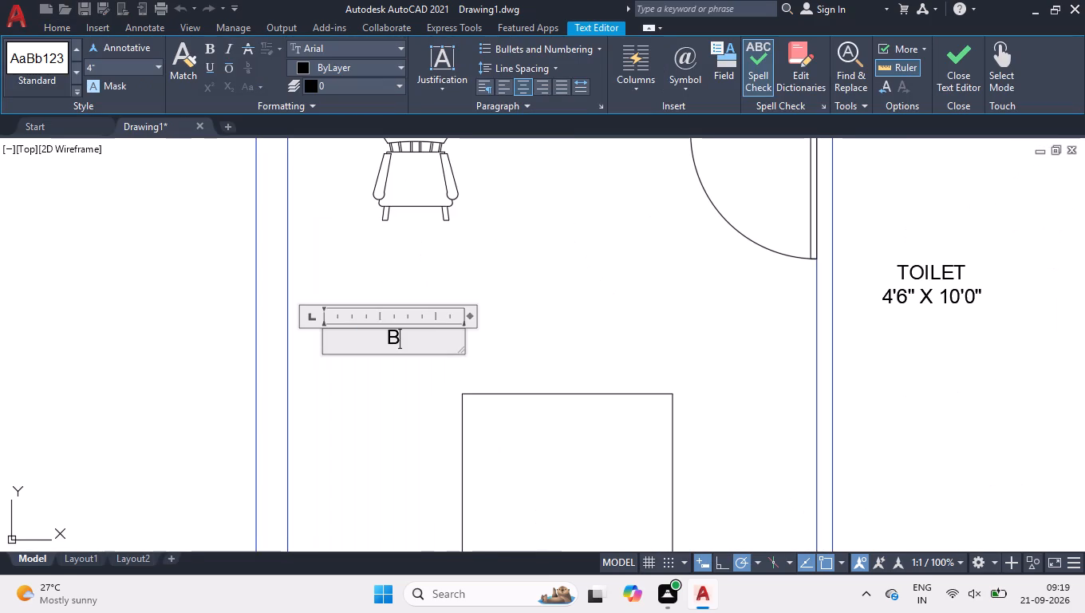
pyautogui.write('EDROOM')
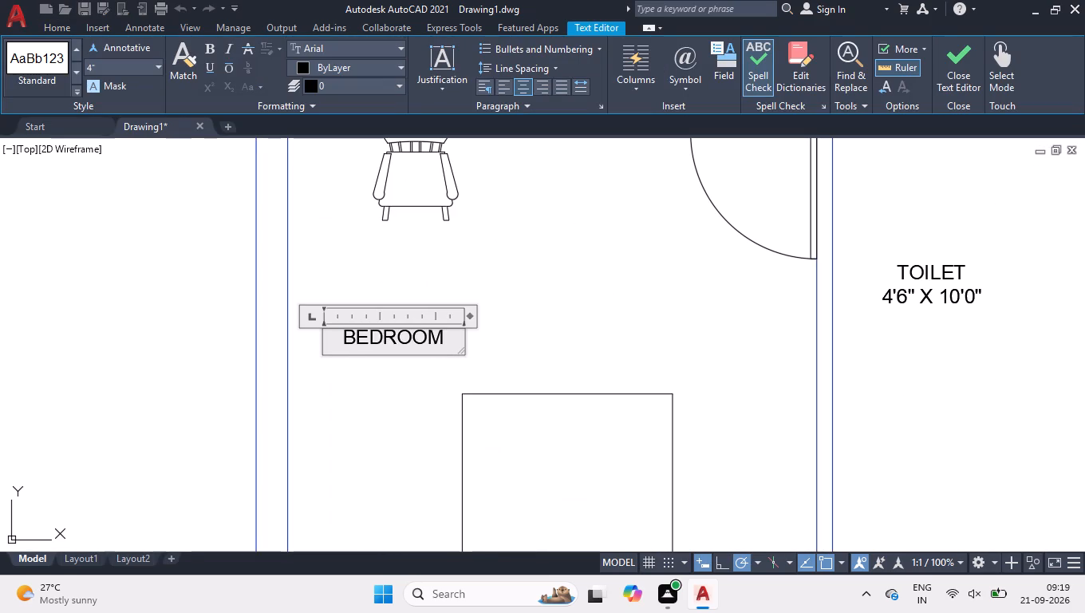
pyautogui.press('Return')
pyautogui.write('12\'7" X 13\'0"')
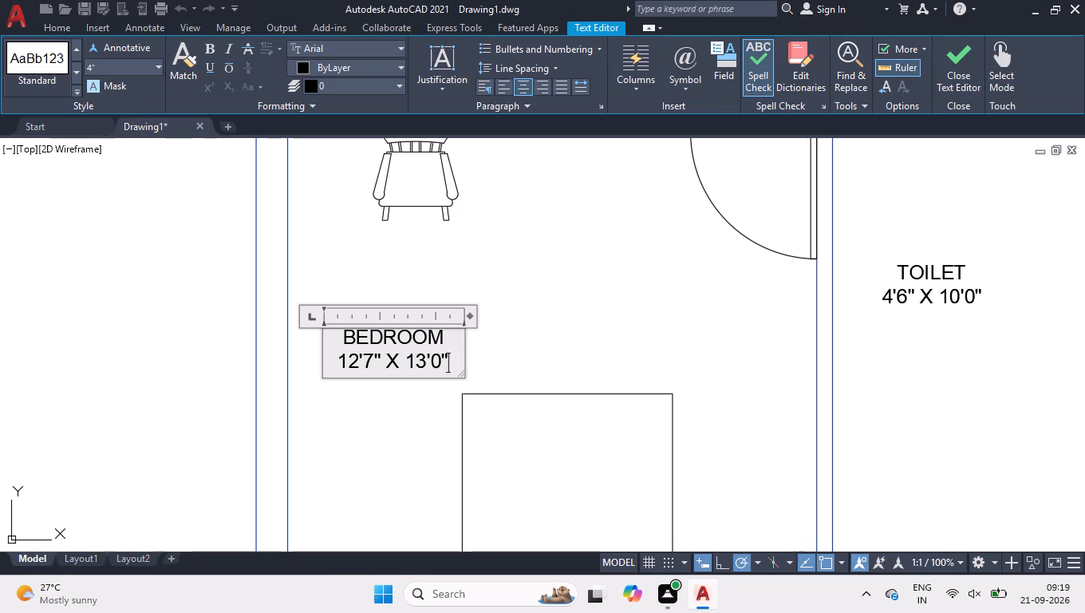
pyautogui.click(373, 409)
# Delete the copied toilet label from the hall south of the dining table.
pyautogui.scroll(-2, 361, 400)
pyautogui.scroll(-1, 368, 333)
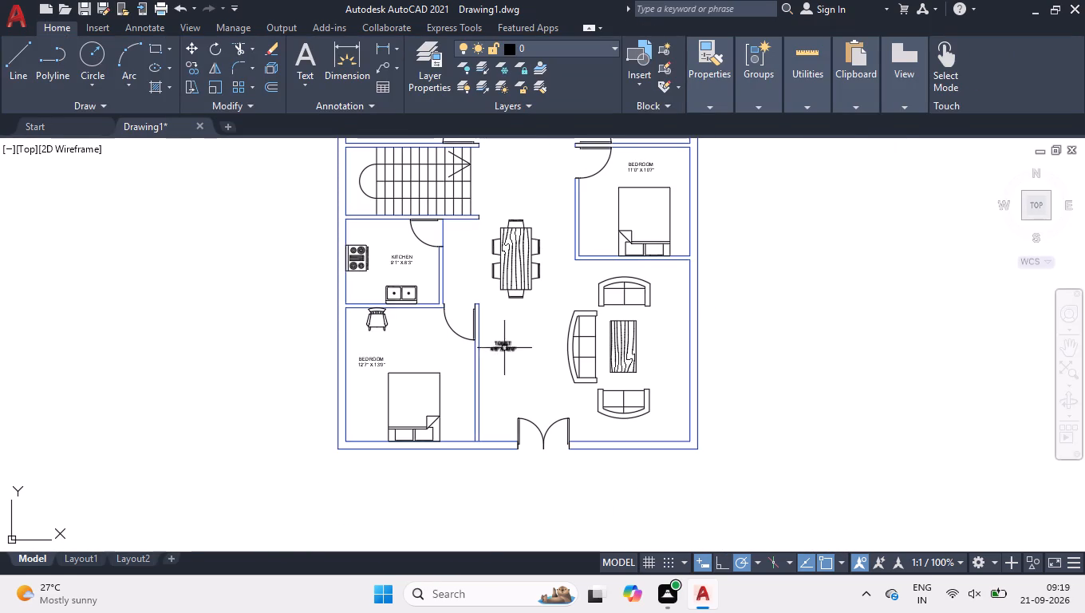
pyautogui.click(502, 350)
pyautogui.press('Delete')
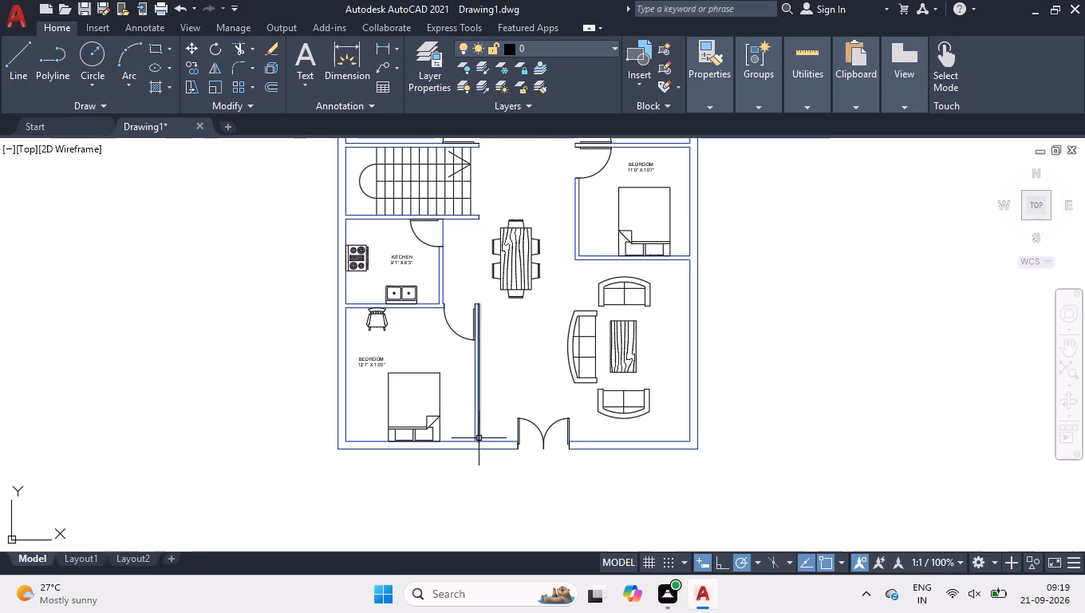
# Trim the south wall's inner line where the partition between the southwest bedroom and the hall meets it.
pyautogui.scroll(5, 479, 438)
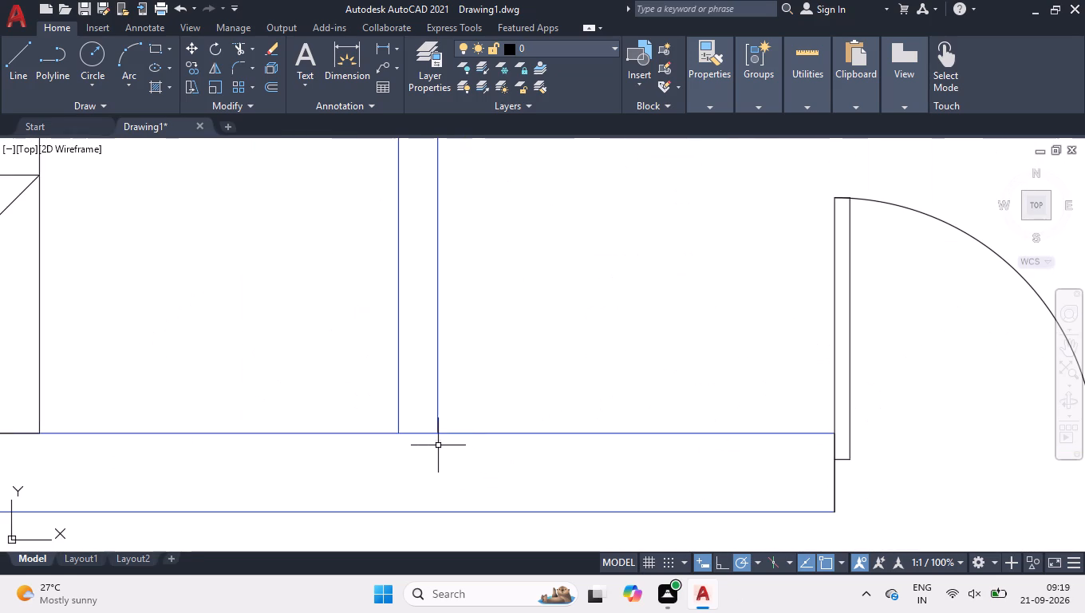
pyautogui.write('TR')
pyautogui.press('space')
pyautogui.click(420, 445)
pyautogui.click(421, 417)
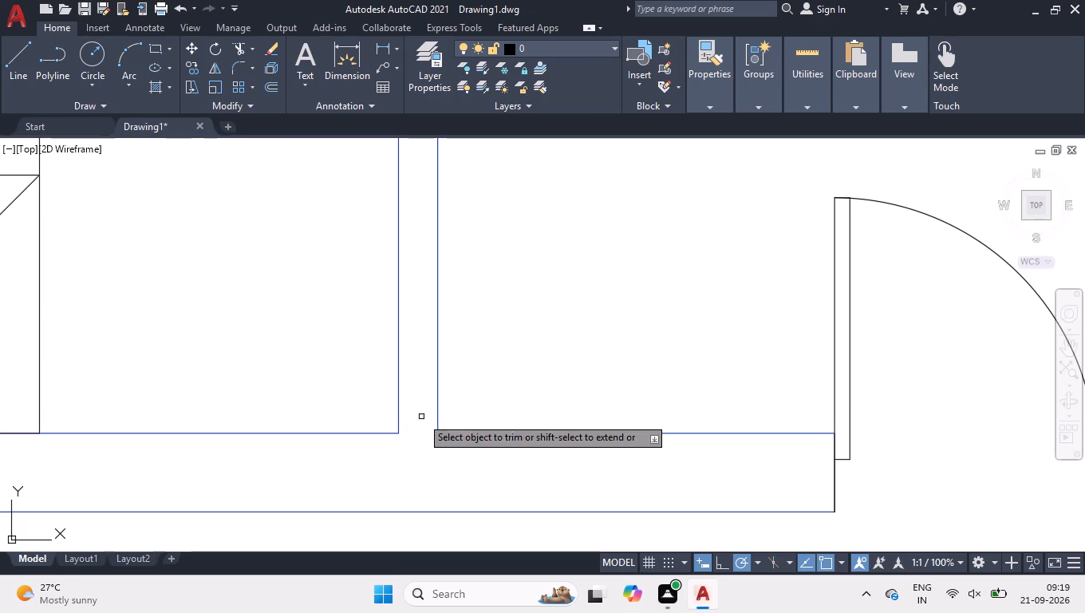
pyautogui.press('space')
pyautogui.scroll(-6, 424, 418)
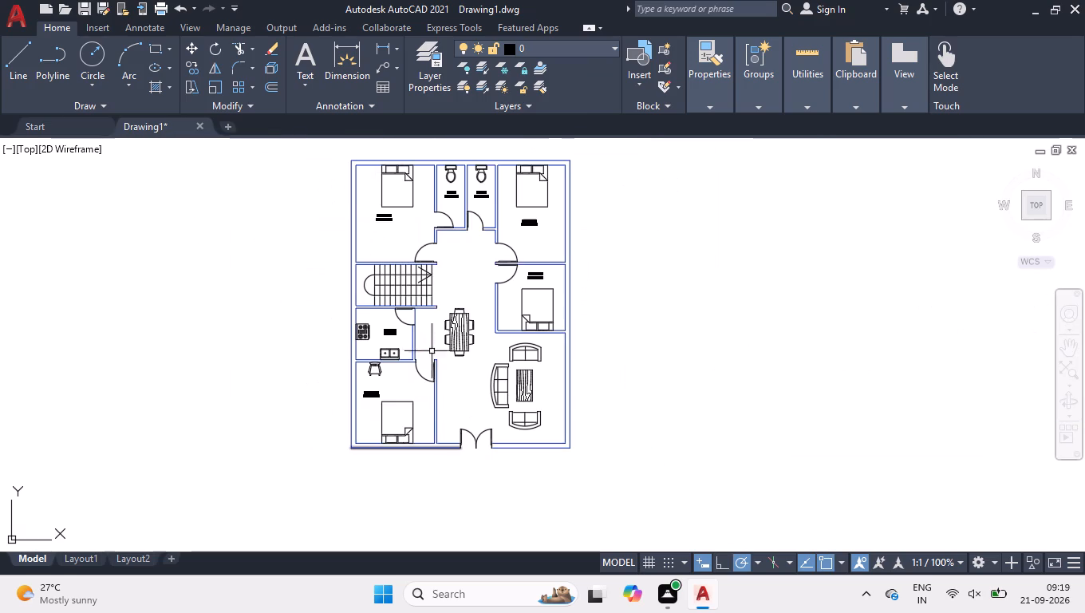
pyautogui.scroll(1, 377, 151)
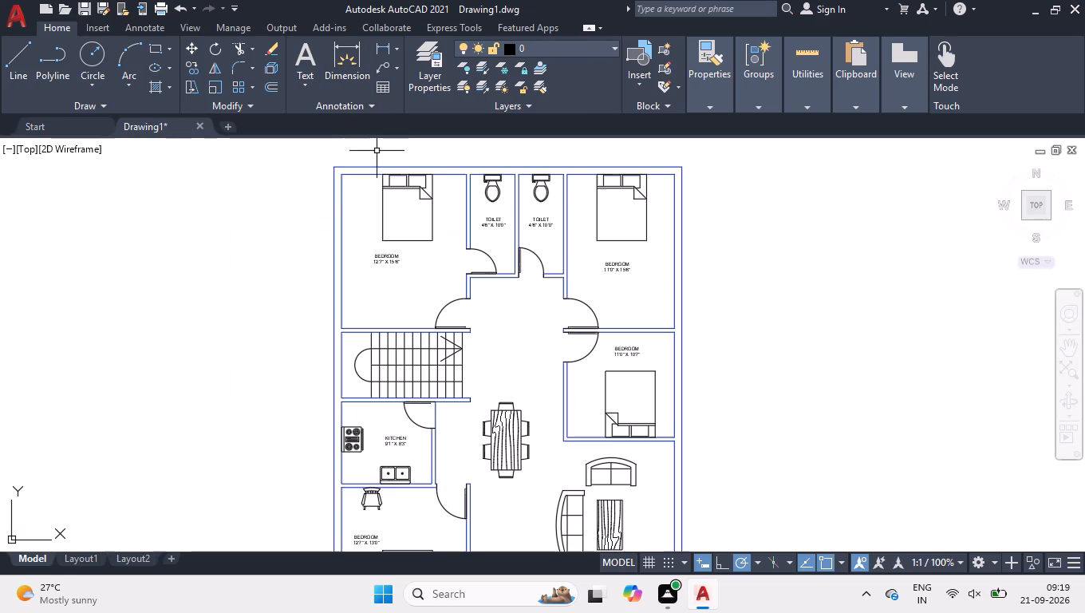
# Draw two short lines across the west wall of the northwest bedroom as window ends, about 4'7" apart, beside and south of the bed.
pyautogui.scroll(1, 404, 165)
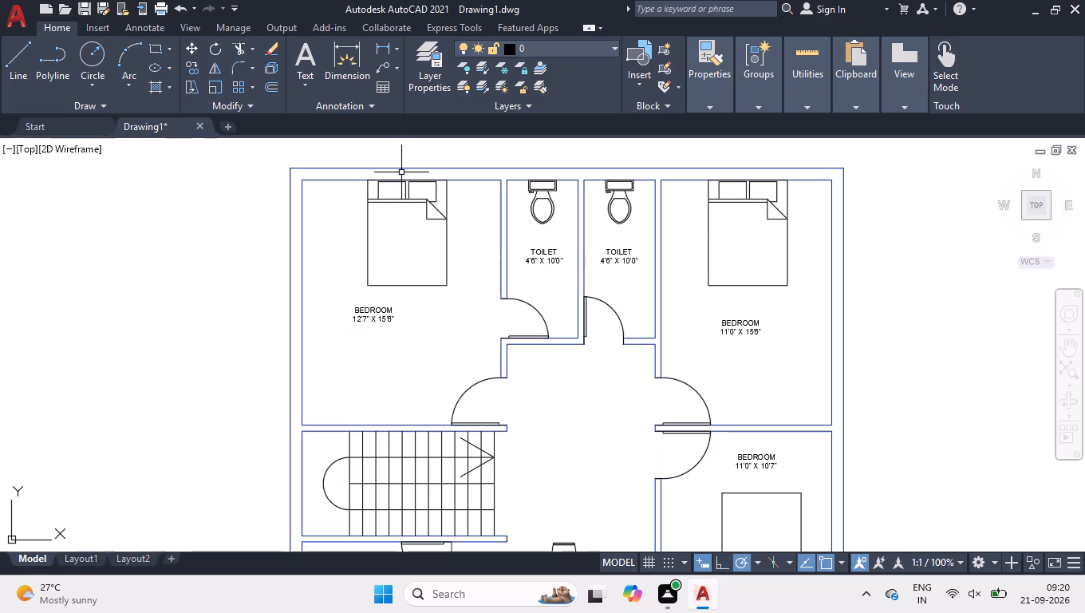
pyautogui.press('l')
pyautogui.press('Return')
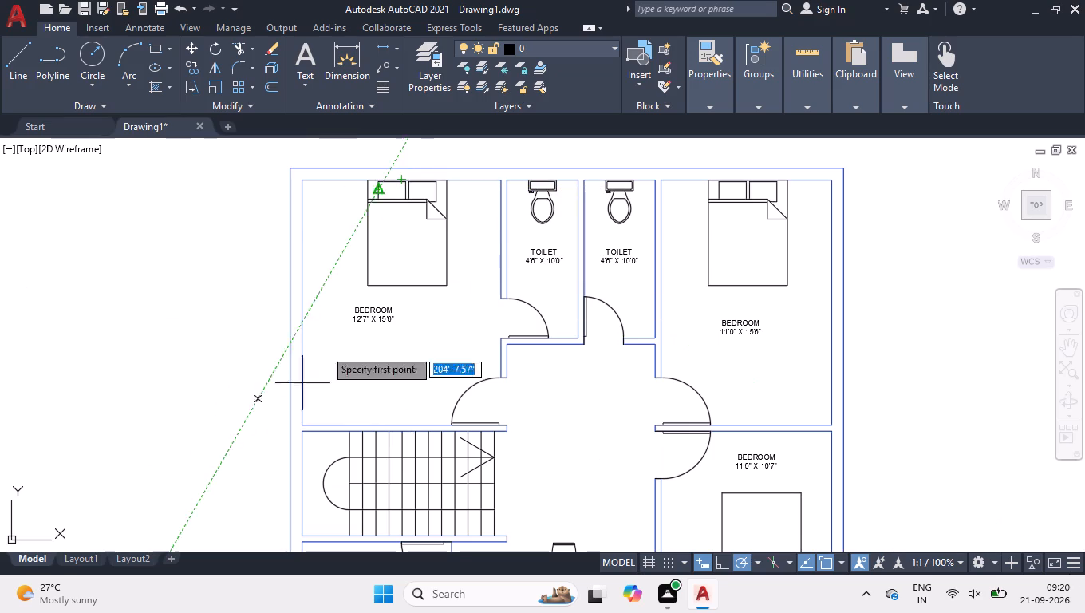
pyautogui.scroll(1, 292, 277)
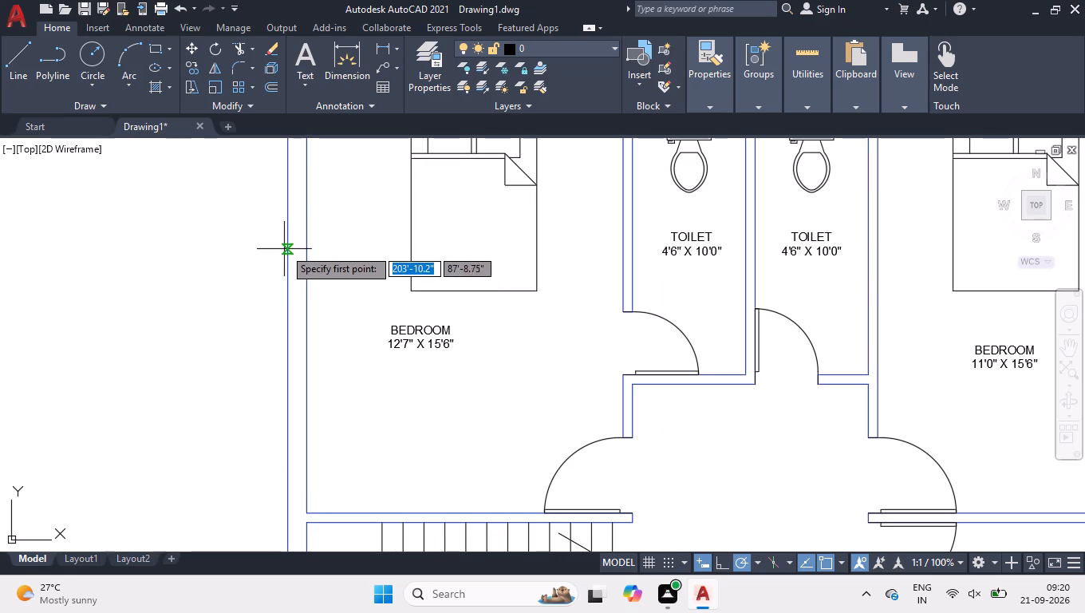
pyautogui.click(285, 245)
pyautogui.click(306, 244)
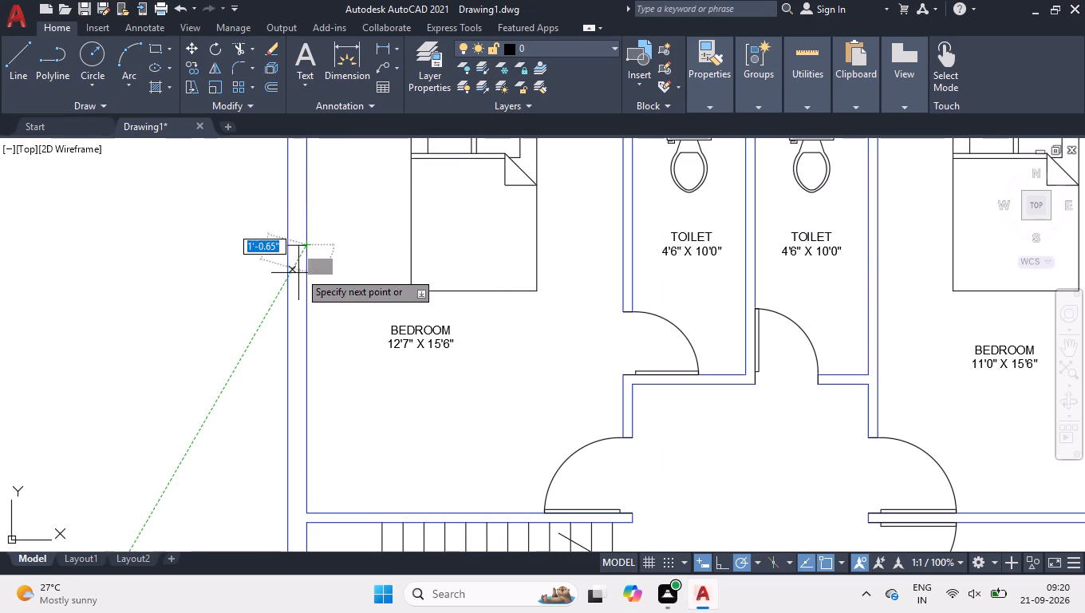
pyautogui.press('space')
pyautogui.press('space')
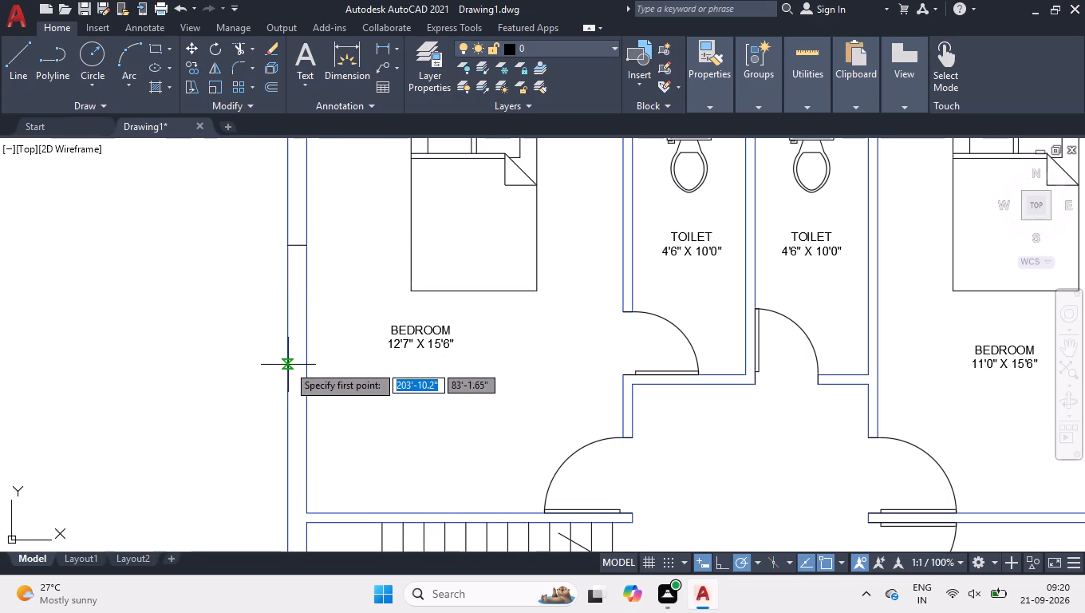
pyautogui.click(288, 365)
pyautogui.click(306, 366)
pyautogui.press('space')
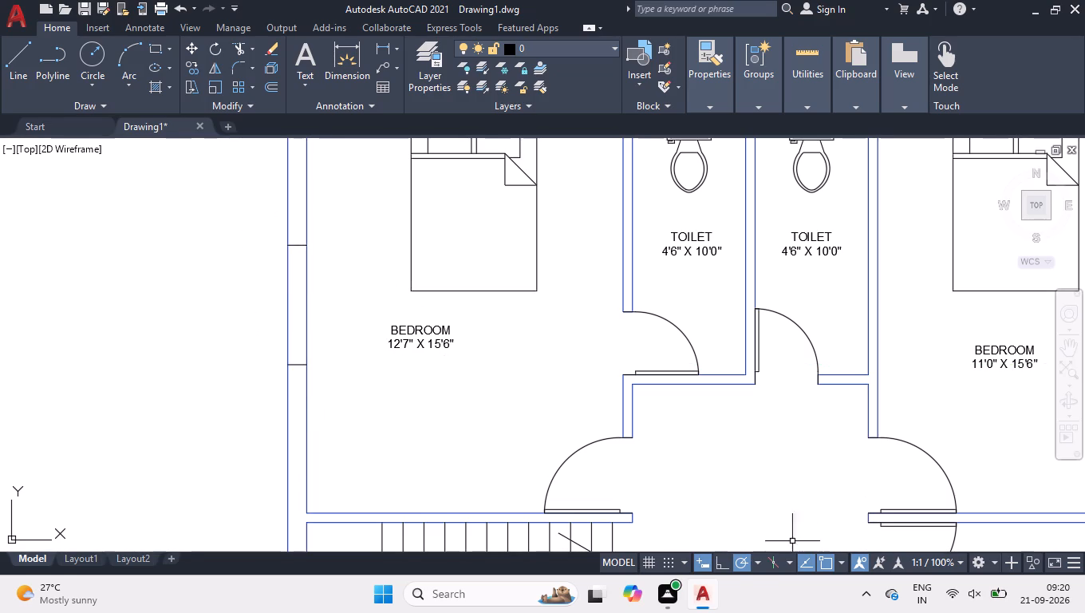
# Turn on Ortho and draw the window's centre line between the midpoints of the two end lines in the northwest bedroom's west wall.
pyautogui.click(727, 564)
pyautogui.scroll(1, 304, 278)
pyautogui.press('space')
pyautogui.click(291, 227)
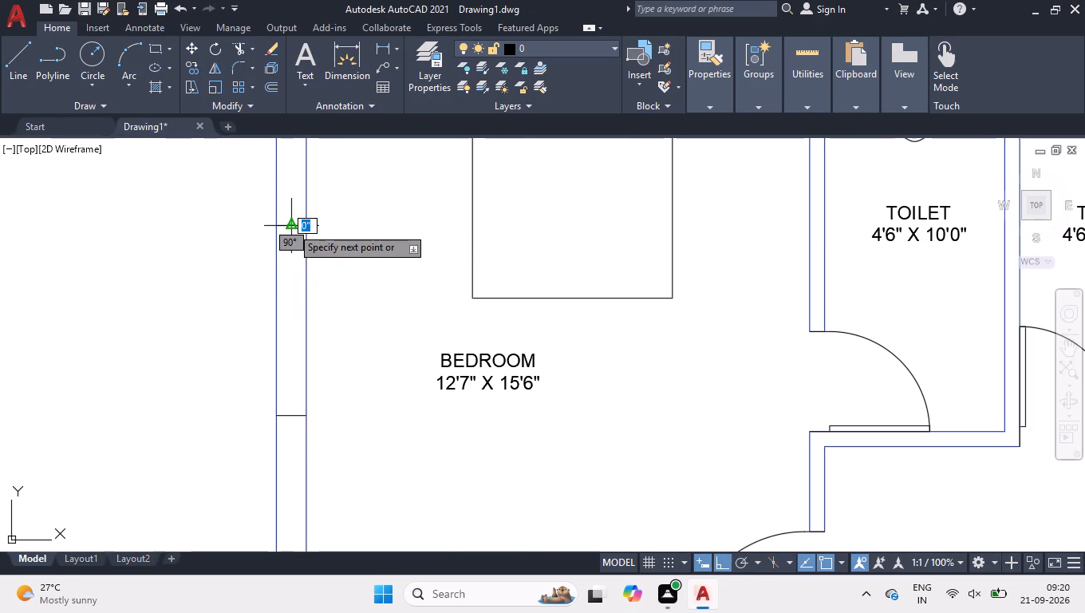
pyautogui.click(292, 414)
pyautogui.press('space')
# Draw a window in the staircase's west wall with two end lines across the wall and a centre line joining their midpoints.
pyautogui.scroll(-3, 350, 293)
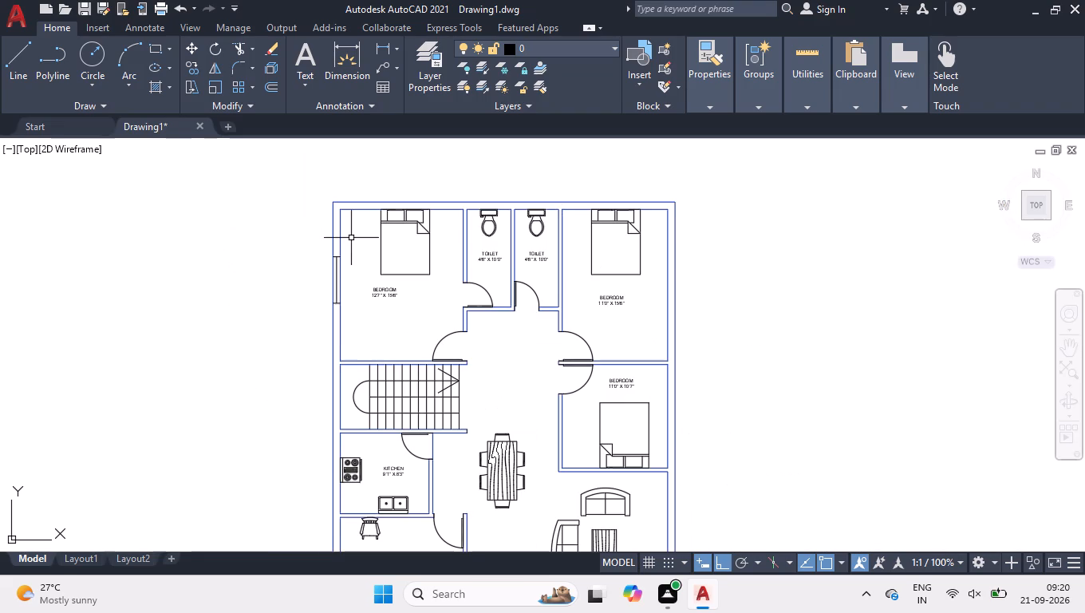
pyautogui.scroll(2, 307, 401)
pyautogui.scroll(1, 377, 435)
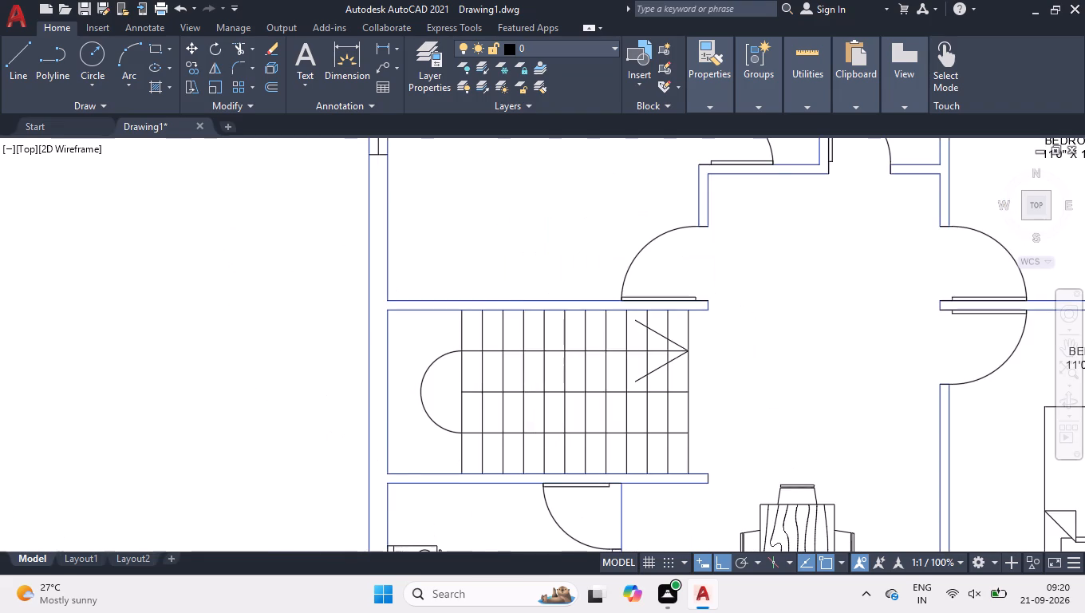
pyautogui.press('space')
pyautogui.click(389, 281)
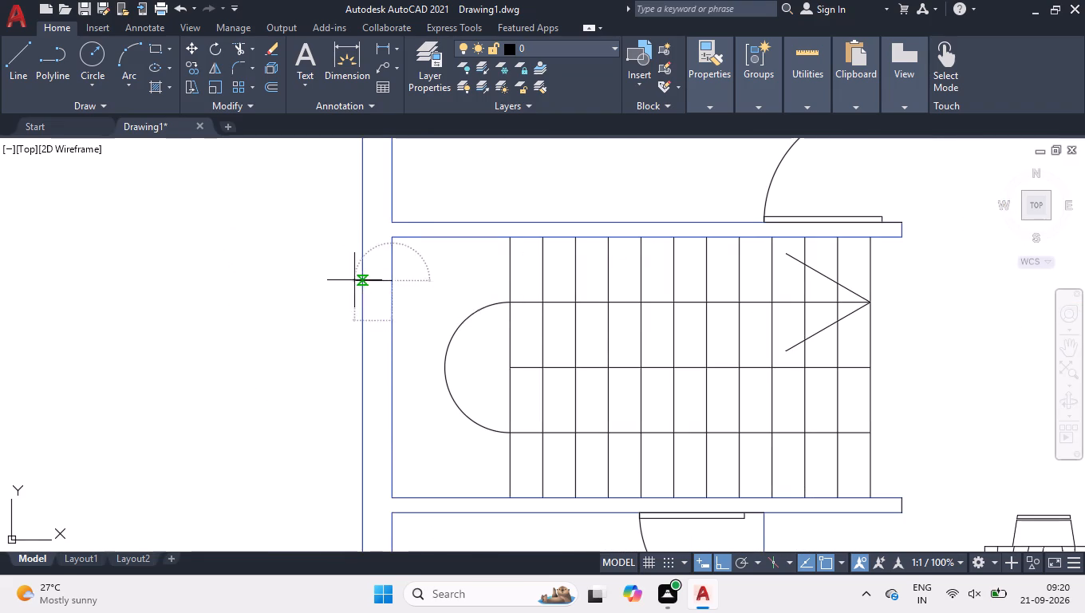
pyautogui.click(354, 280)
pyautogui.press('space')
pyautogui.press('space')
pyautogui.click(394, 454)
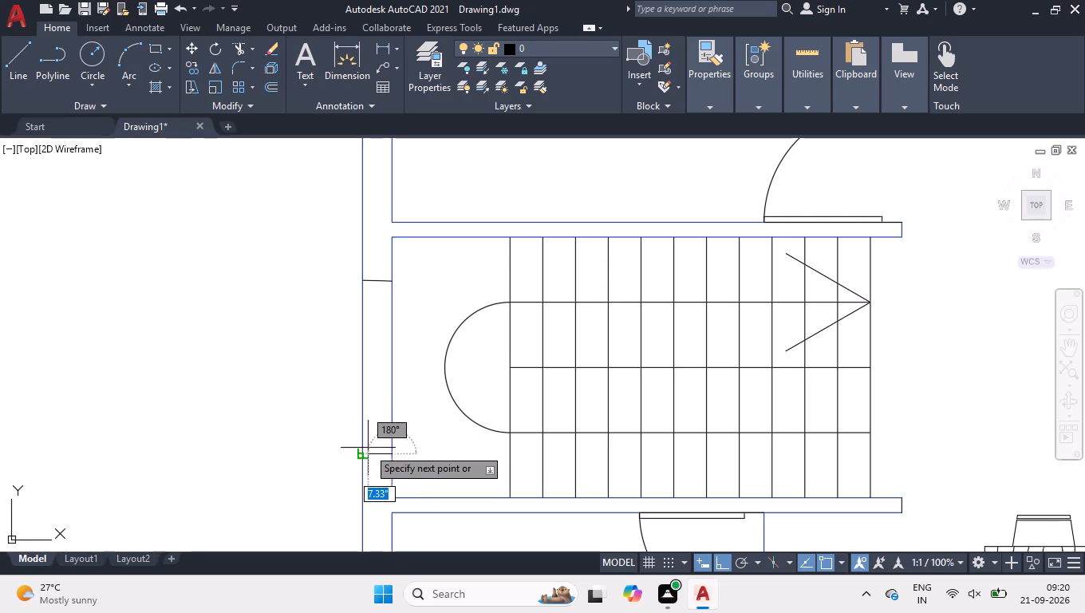
pyautogui.click(364, 453)
pyautogui.press('space')
pyautogui.press('space')
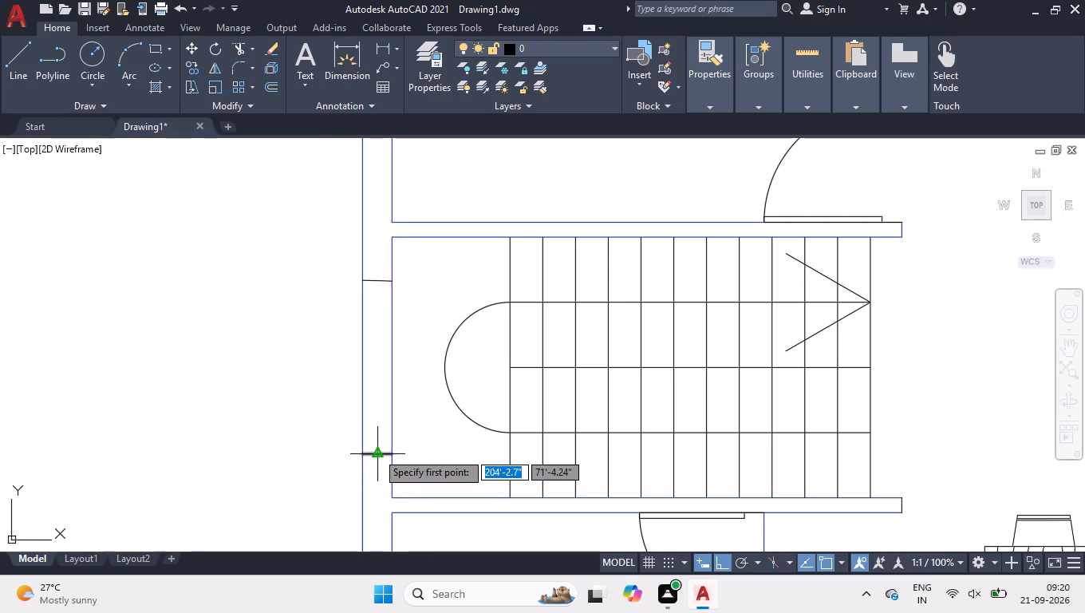
pyautogui.click(377, 453)
pyautogui.click(377, 280)
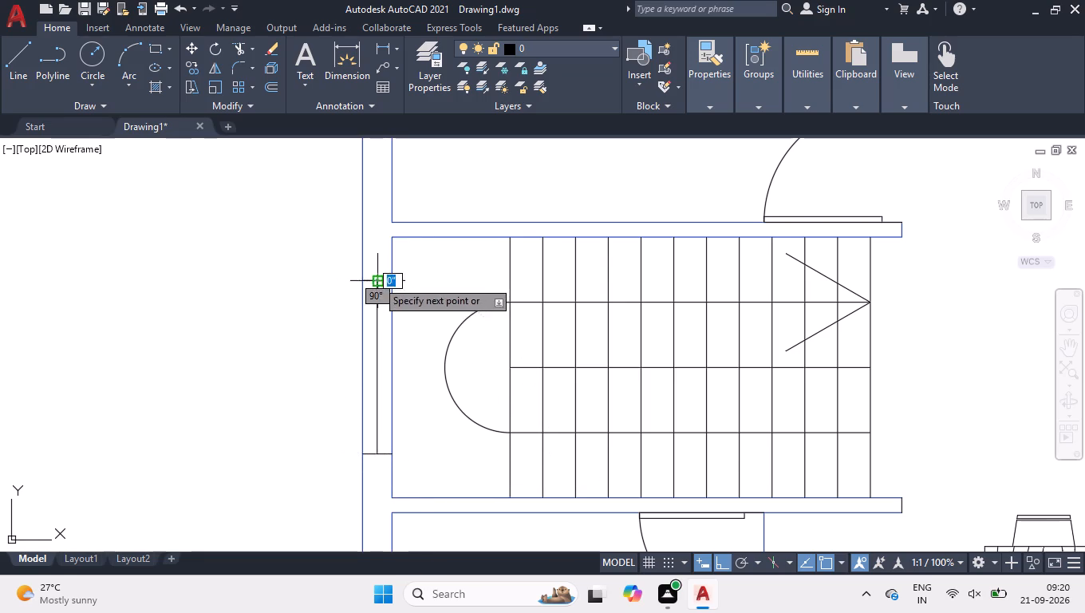
pyautogui.press('space')
# Draw a window in the kitchen's west wall behind the stove, with two end lines across the wall and a centre line between them.
pyautogui.scroll(-3, 338, 238)
pyautogui.scroll(2, 341, 354)
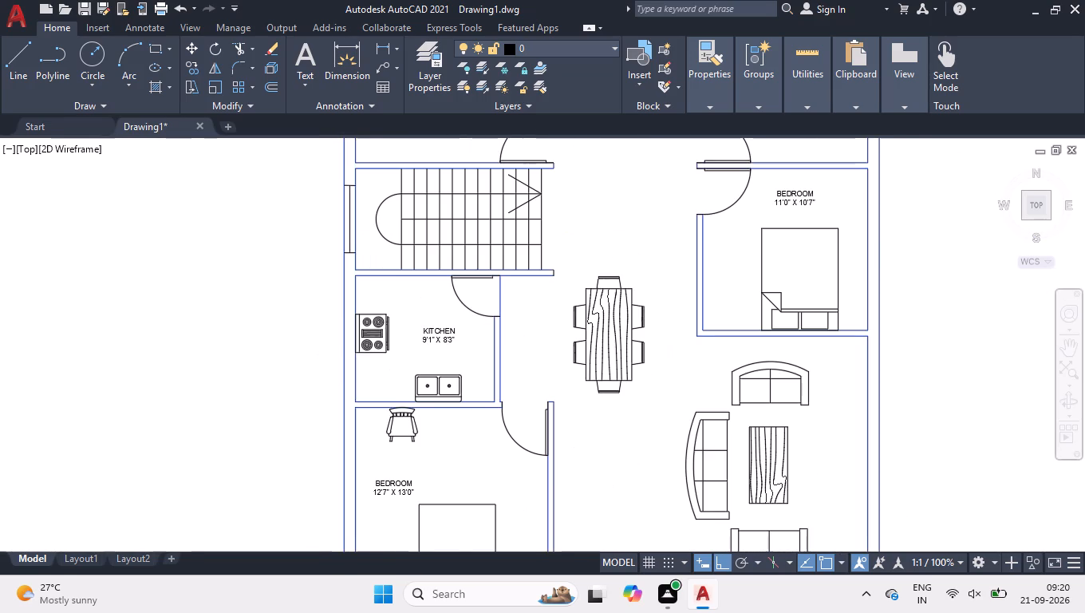
pyautogui.scroll(1, 346, 346)
pyautogui.press('space')
pyautogui.click(367, 235)
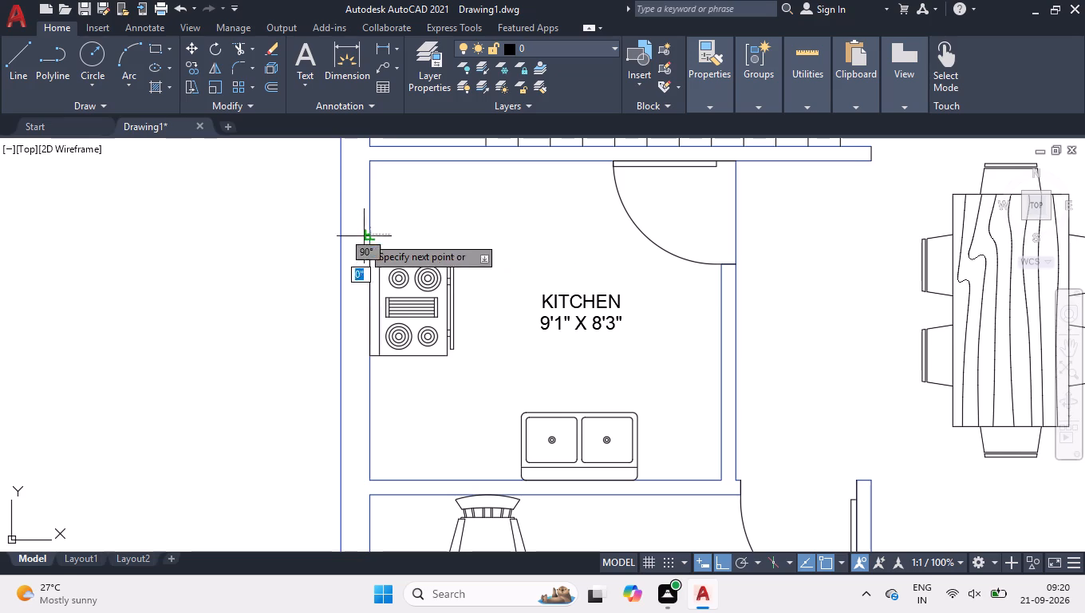
pyautogui.click(342, 236)
pyautogui.press('space')
pyautogui.press('space')
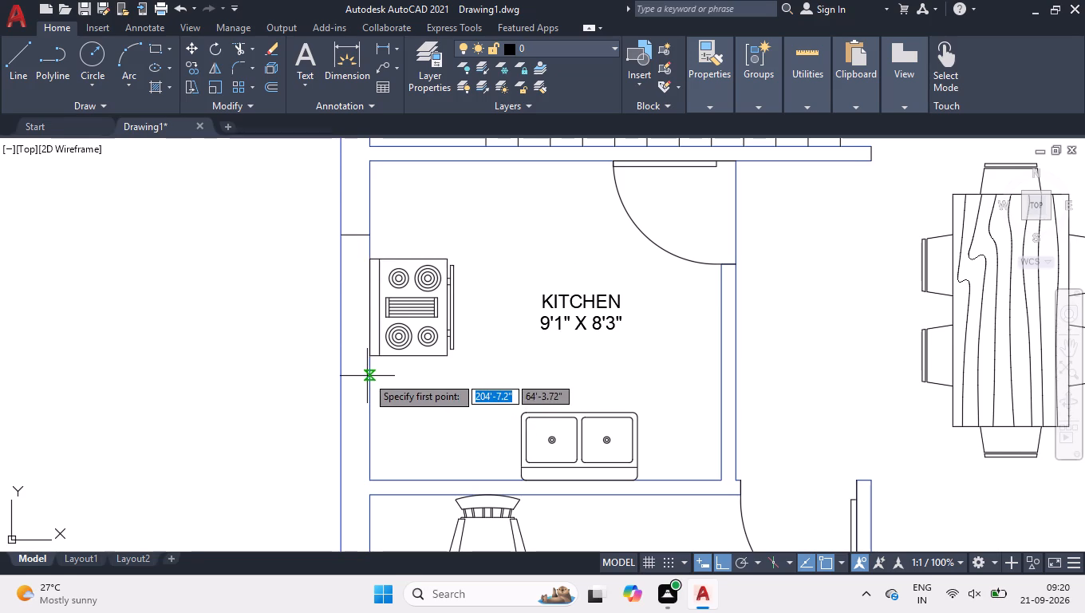
pyautogui.click(370, 373)
pyautogui.click(341, 371)
pyautogui.press('space')
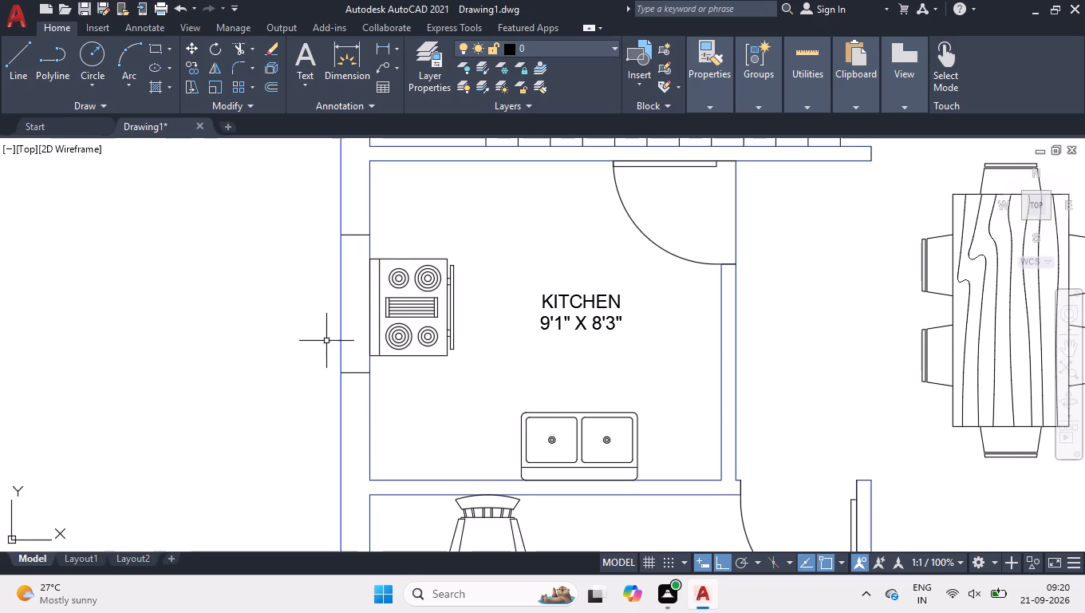
pyautogui.scroll(1, 317, 306)
pyautogui.press('space')
pyautogui.click(380, 191)
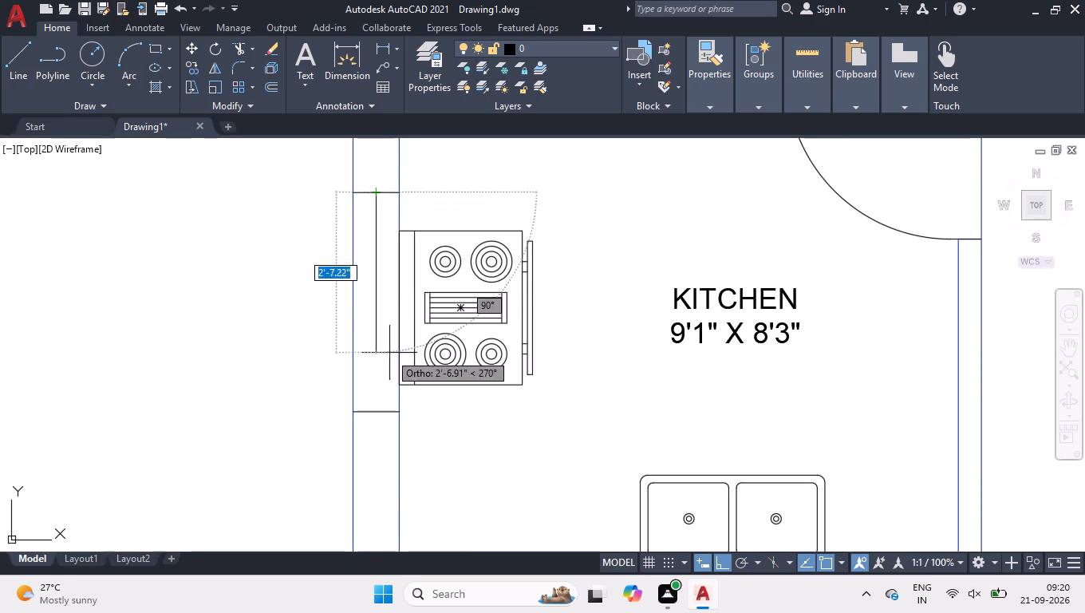
pyautogui.click(380, 413)
pyautogui.press('space')
# Draw a window in the southwest bedroom's south wall, its end lines aligned with the bed's two sides and a centre line between their midpoints.
pyautogui.scroll(-3, 368, 205)
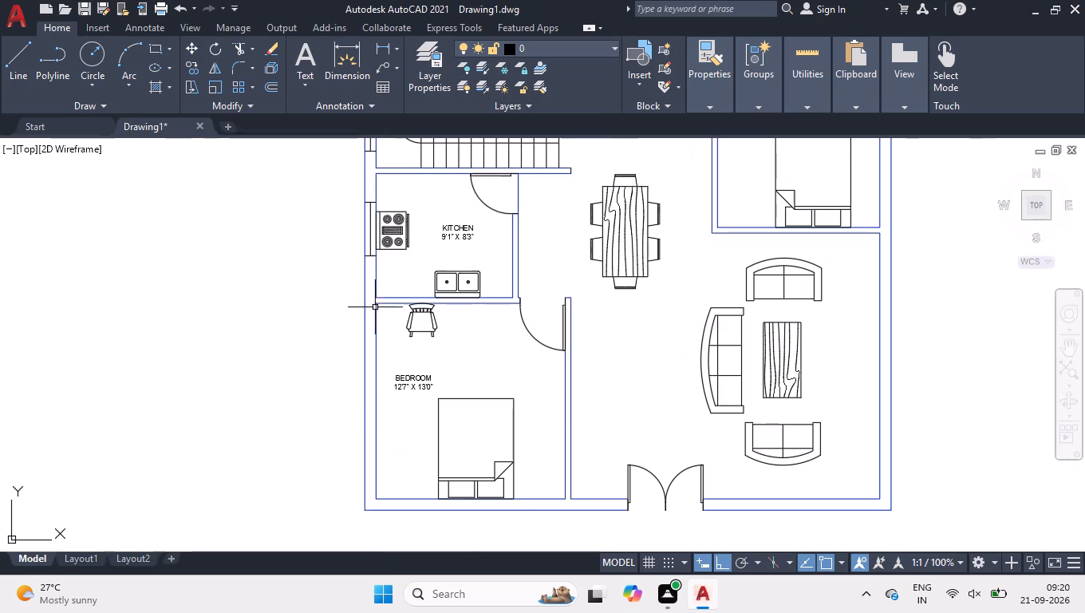
pyautogui.scroll(2, 489, 519)
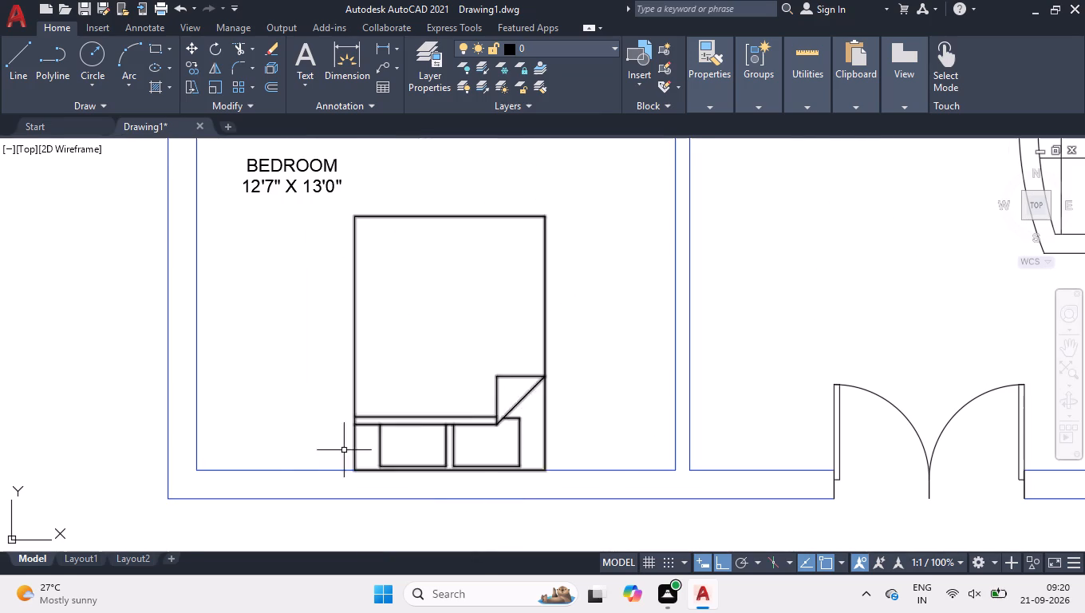
pyautogui.press('space')
pyautogui.click(353, 470)
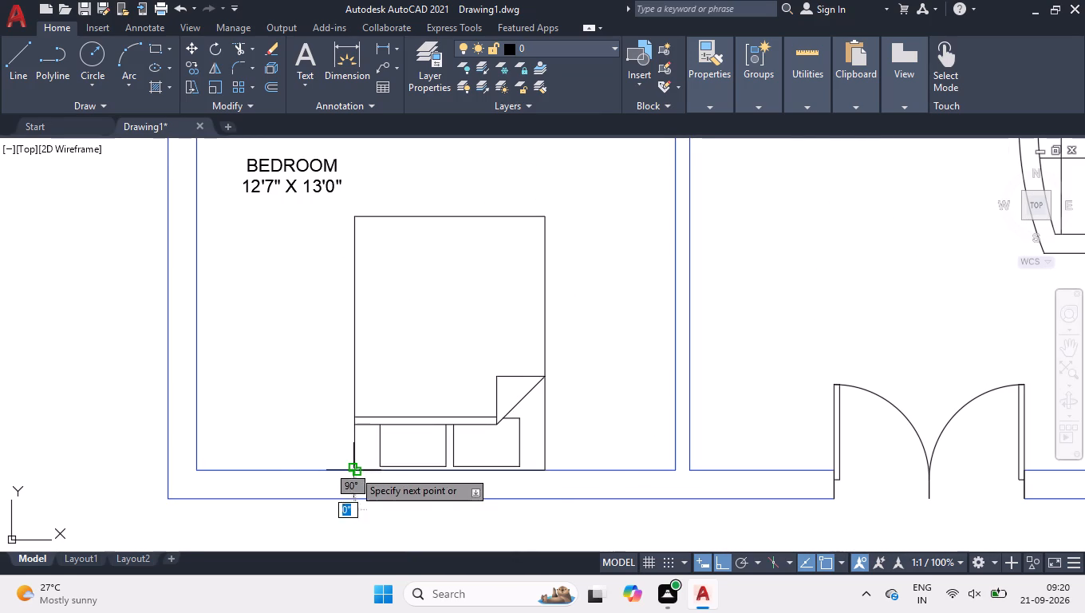
pyautogui.click(356, 496)
pyautogui.press('space')
pyautogui.press('space')
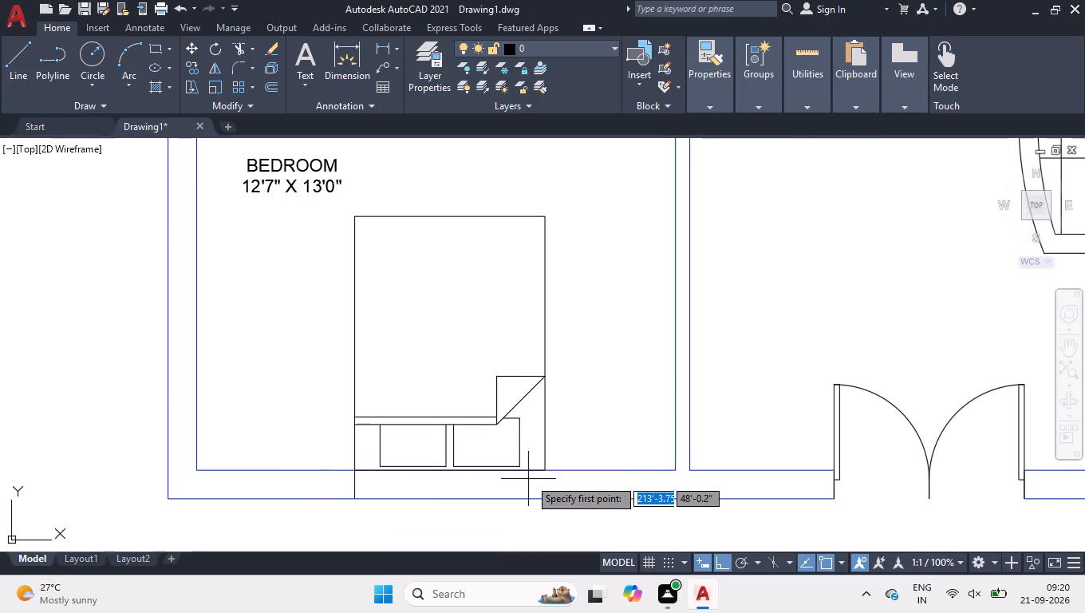
pyautogui.click(545, 470)
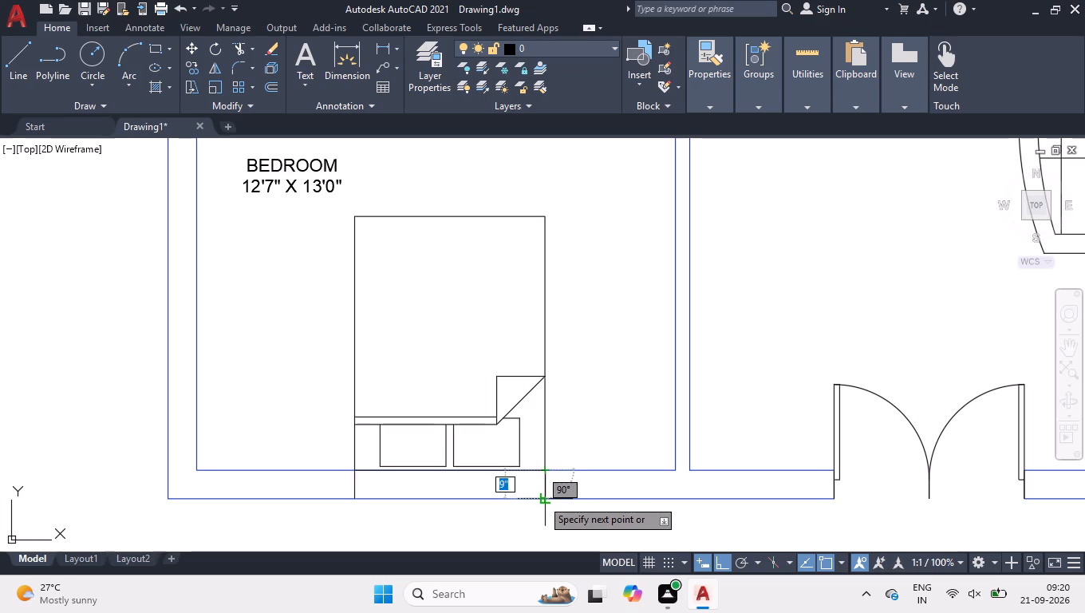
pyautogui.click(542, 500)
pyautogui.press('space')
pyautogui.scroll(1, 443, 491)
pyautogui.press('space')
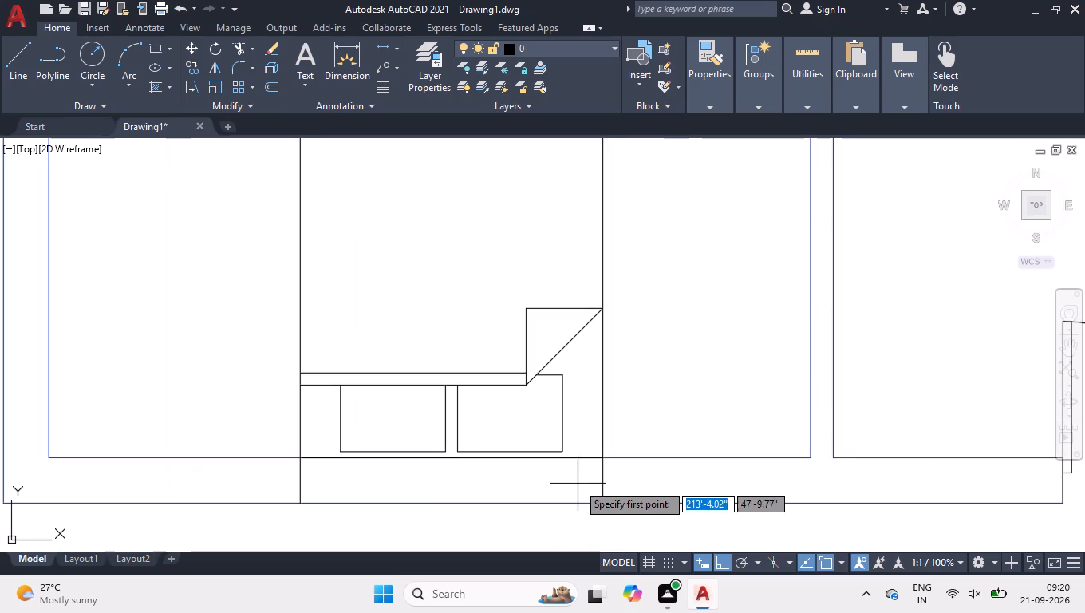
pyautogui.click(599, 483)
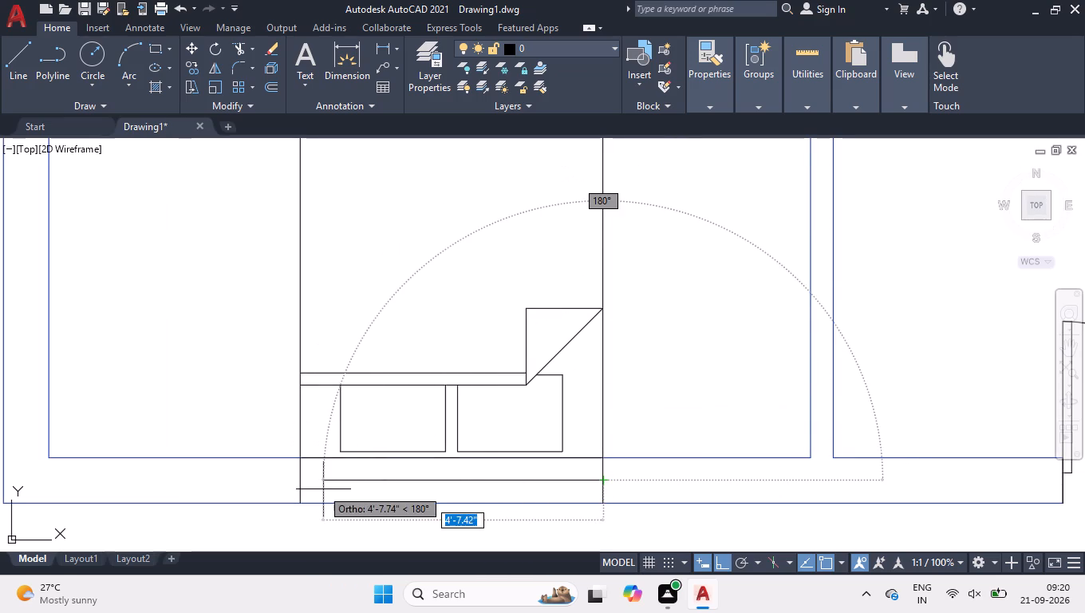
pyautogui.click(299, 481)
pyautogui.press('space')
# Draw three spaced lines across the living area's south wall, east of the double entrance door.
pyautogui.scroll(-3, 296, 471)
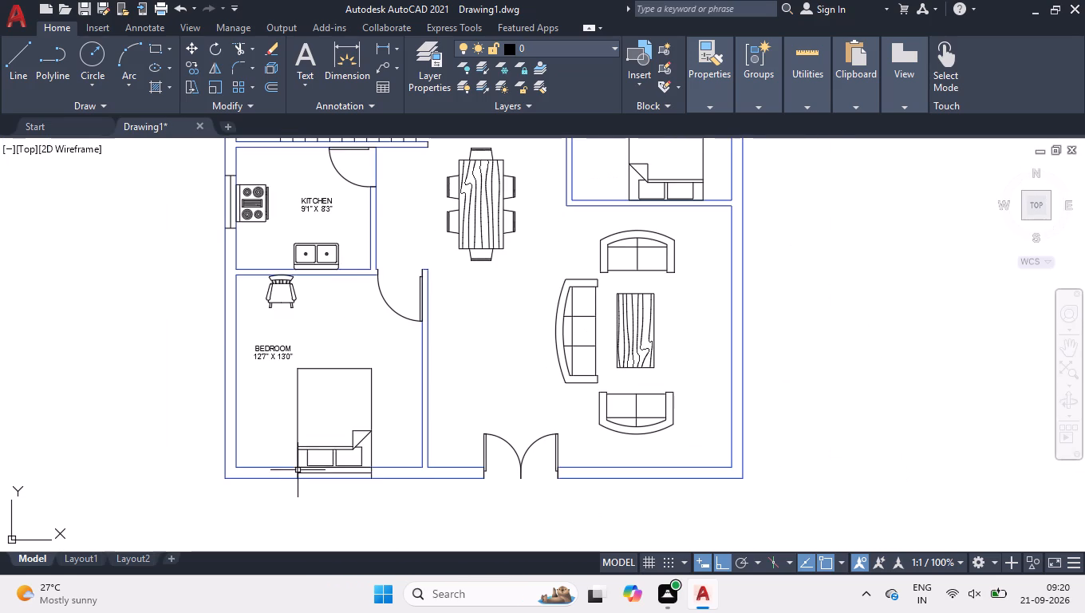
pyautogui.scroll(2, 647, 474)
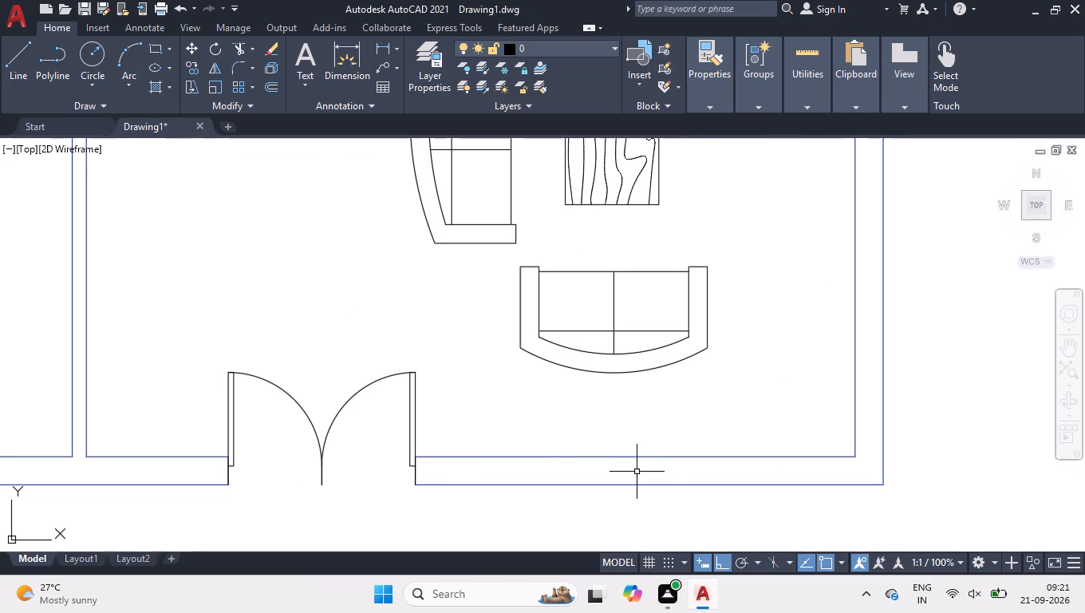
pyautogui.press('space')
pyautogui.click(468, 459)
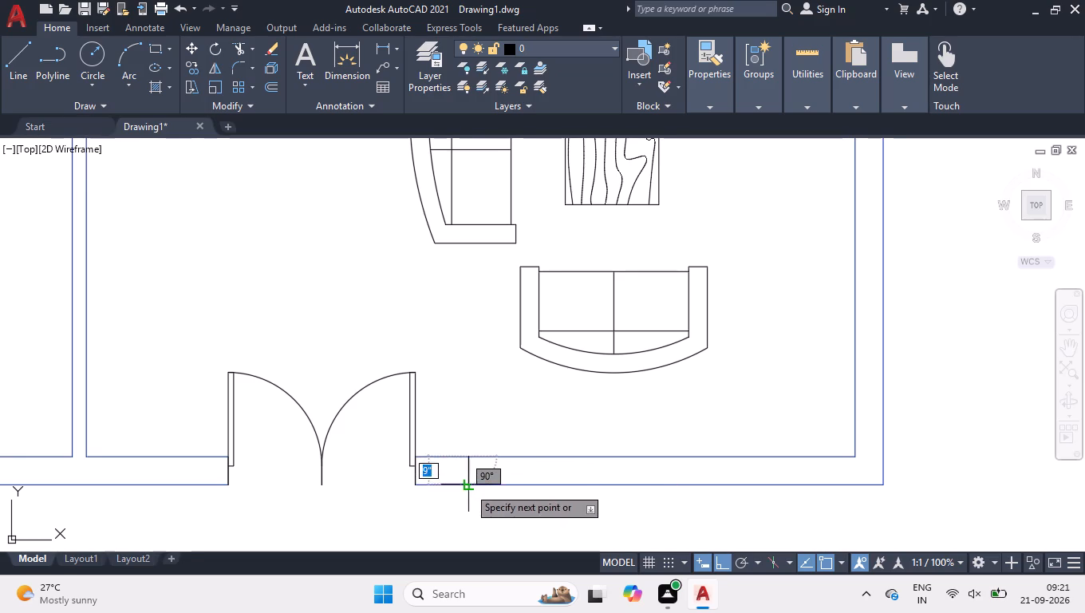
pyautogui.click(468, 487)
pyautogui.press('space')
pyautogui.press('space')
pyautogui.click(567, 464)
pyautogui.click(566, 488)
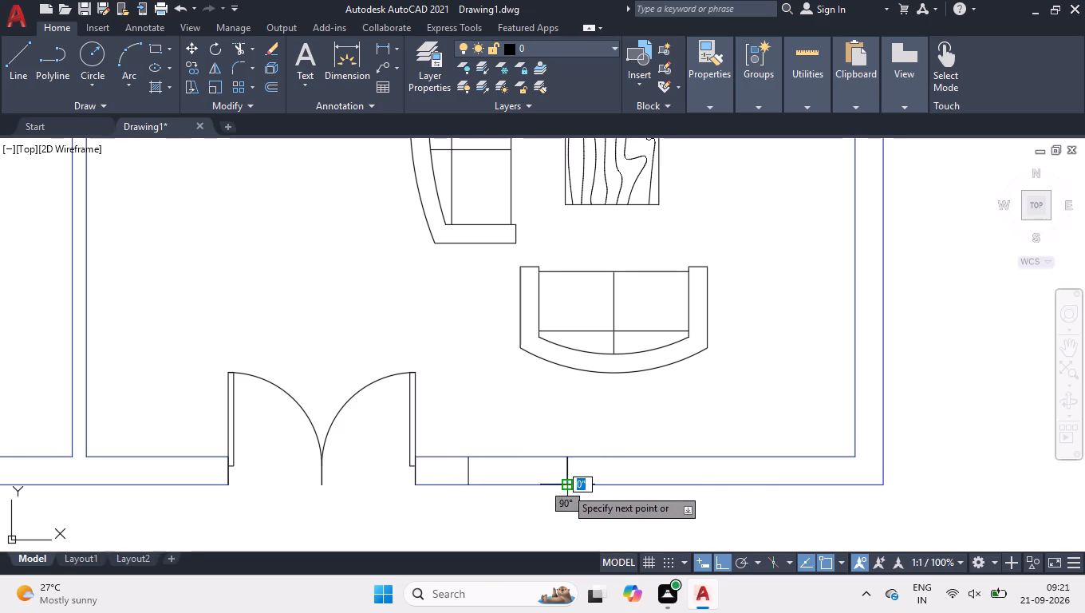
pyautogui.press('space')
pyautogui.press('space')
pyautogui.click(681, 461)
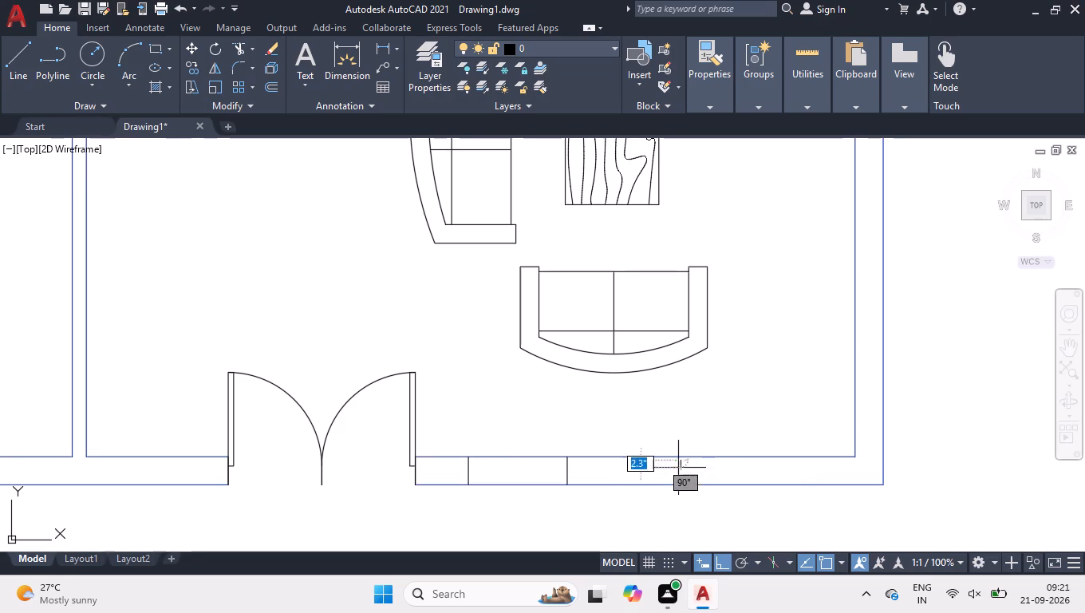
pyautogui.click(679, 482)
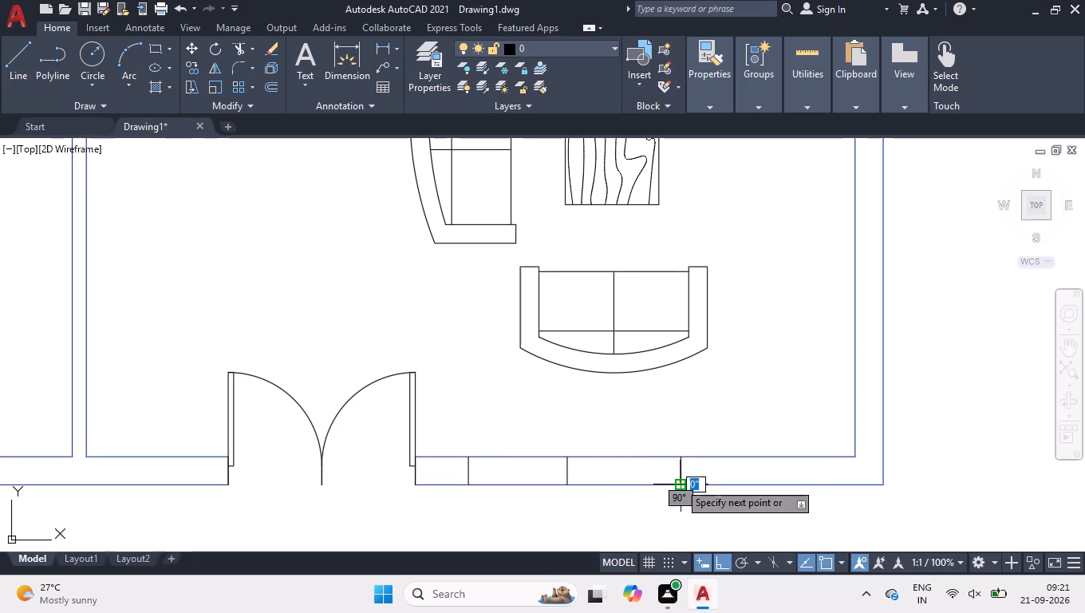
pyautogui.press('space')
# Stretch the north end of the easternmost of the three lines up to the south wall's inner line.
pyautogui.click(682, 474)
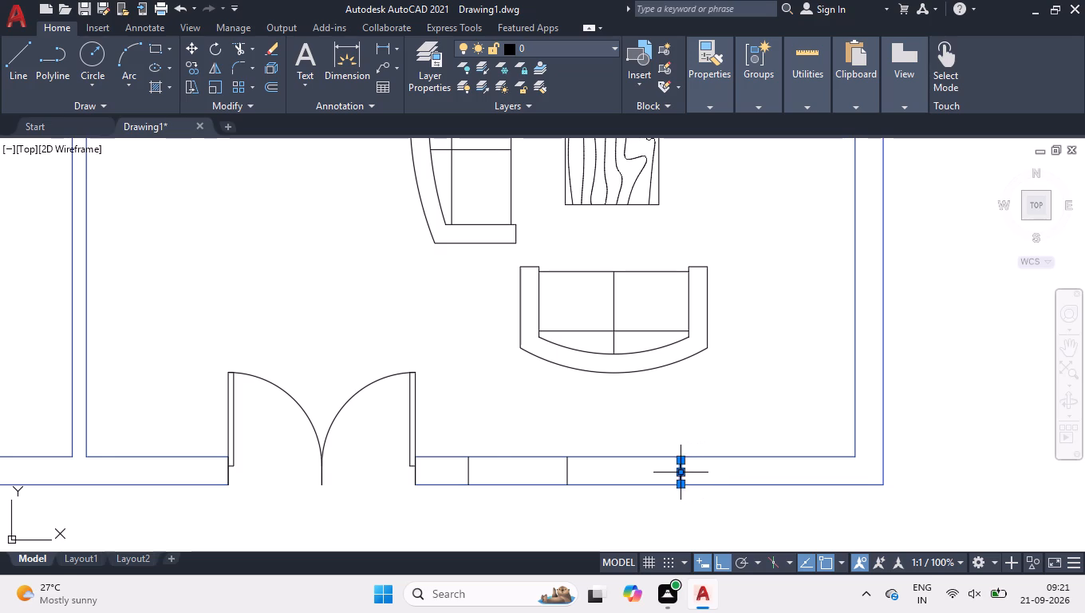
pyautogui.scroll(3, 681, 474)
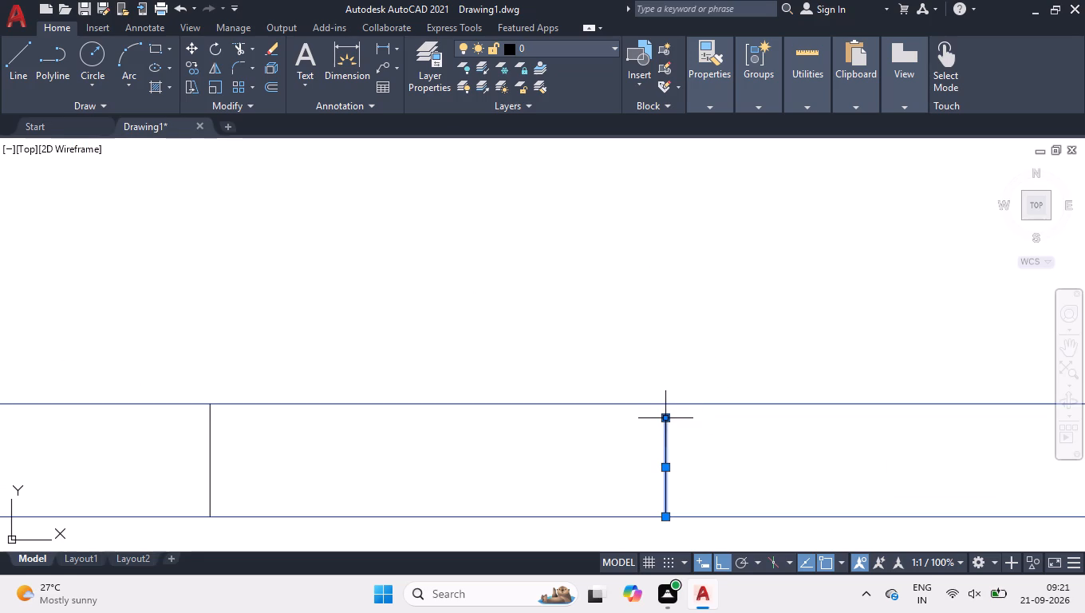
pyautogui.click(666, 417)
pyautogui.click(667, 406)
pyautogui.scroll(-2, 603, 333)
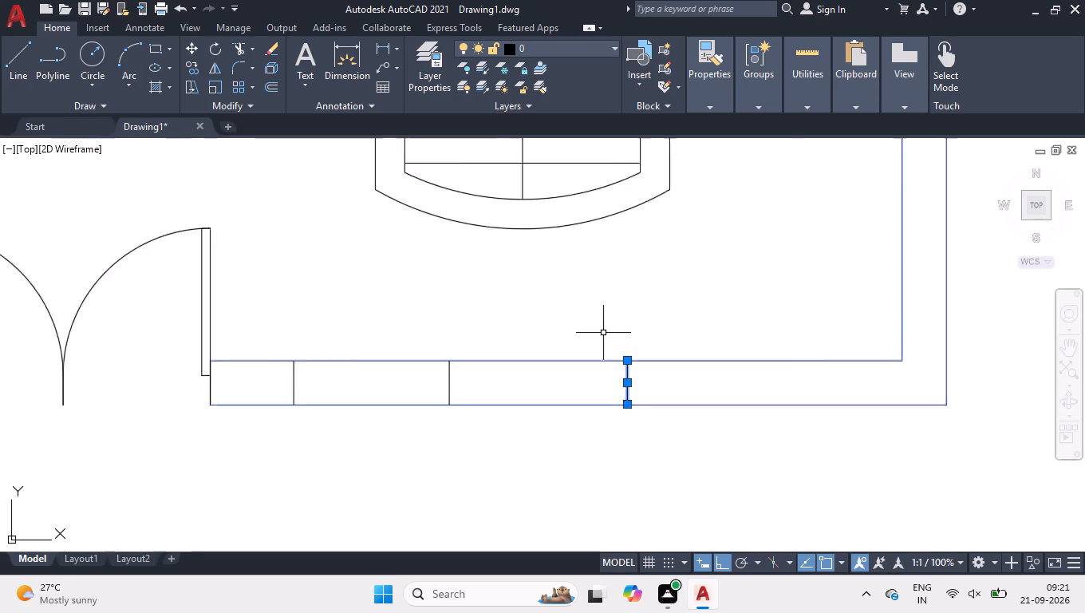
# Draw a fourth line across the living area's south wall, east of the three existing window end lines.
pyautogui.scroll(-1, 603, 333)
pyautogui.press('l')
pyautogui.press('Return')
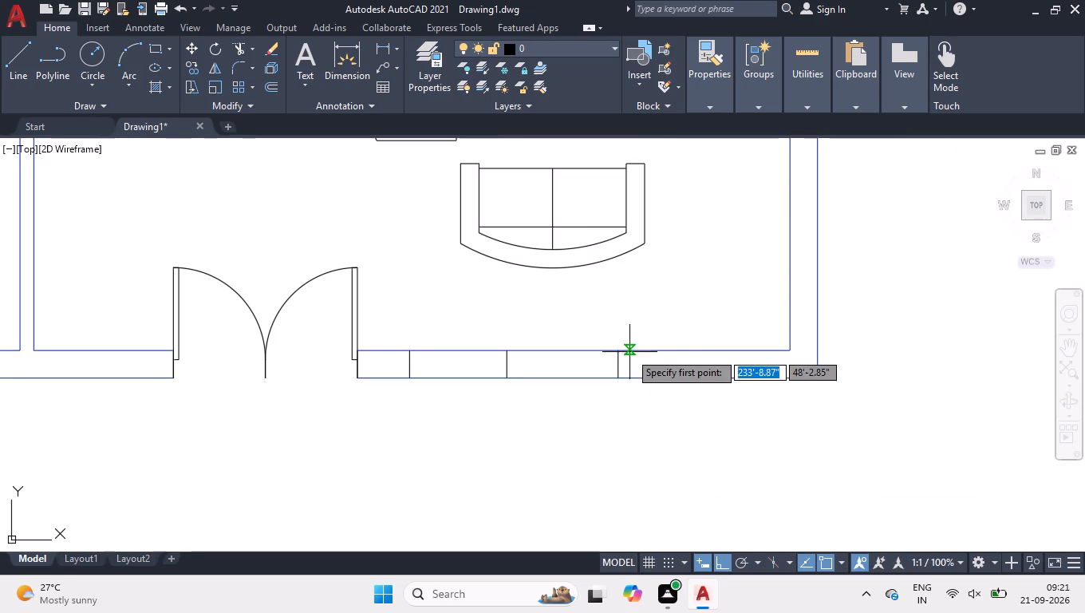
pyautogui.click(726, 353)
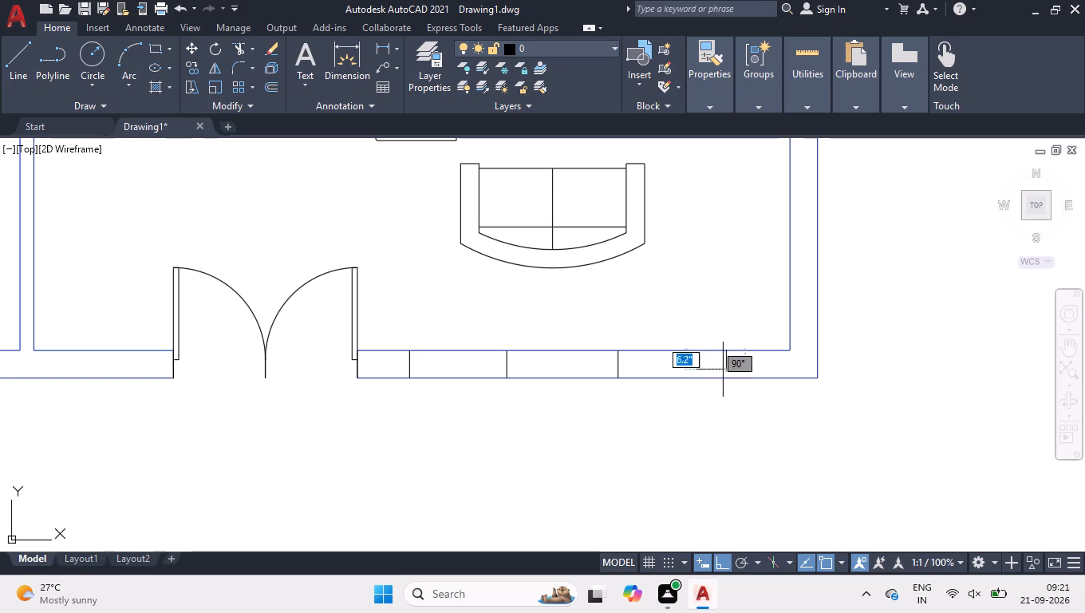
pyautogui.click(723, 377)
pyautogui.press('space')
# Draw centre lines for both living area south-wall windows, each joining the midpoints of its two end lines.
pyautogui.scroll(1, 659, 362)
pyautogui.press('space')
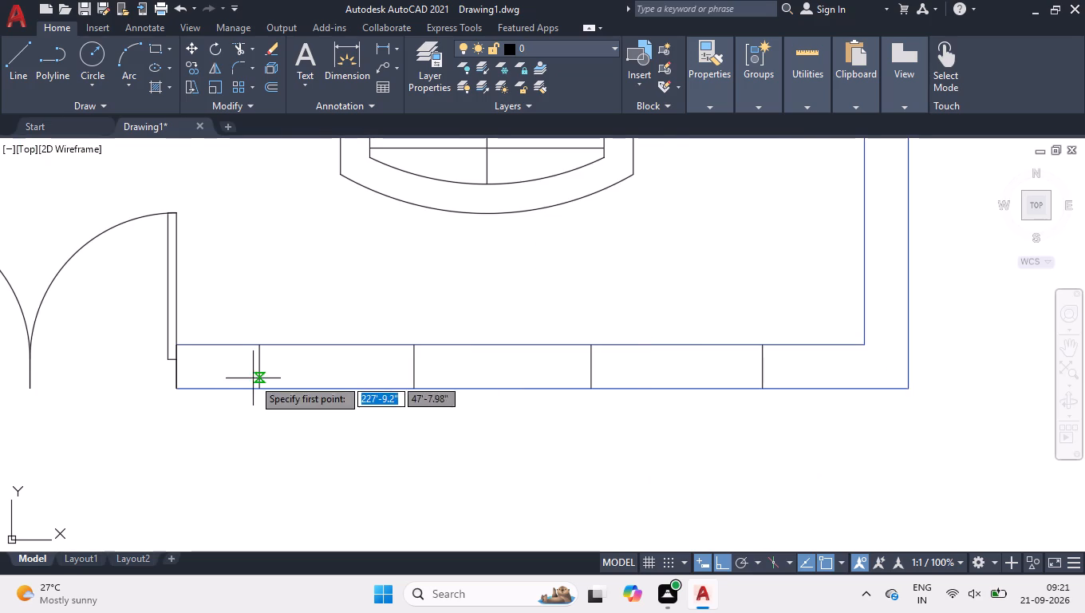
pyautogui.click(259, 370)
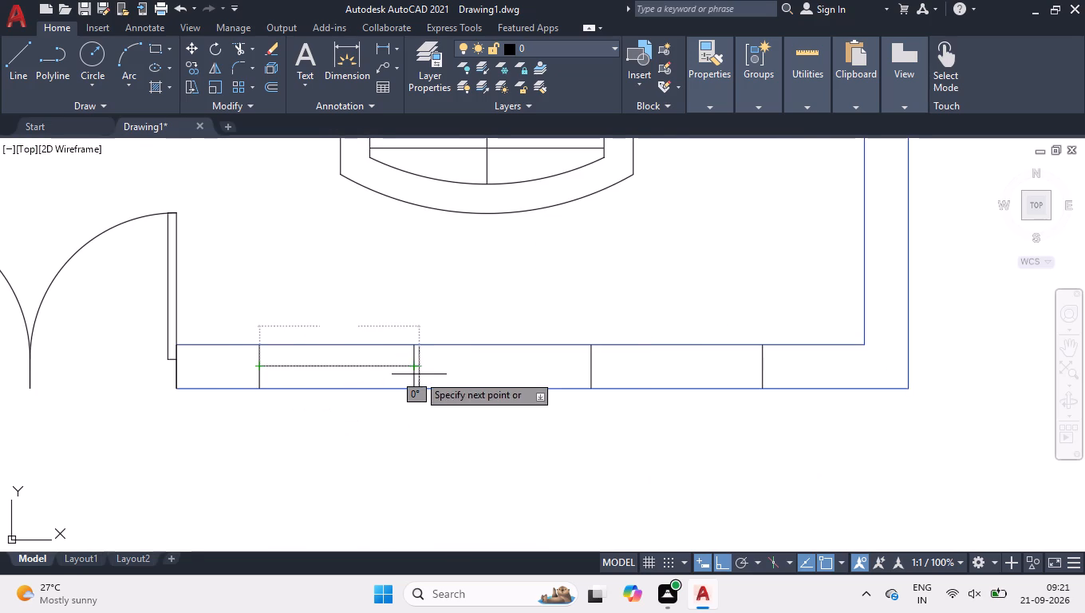
pyautogui.click(412, 368)
pyautogui.press('space')
pyautogui.press('space')
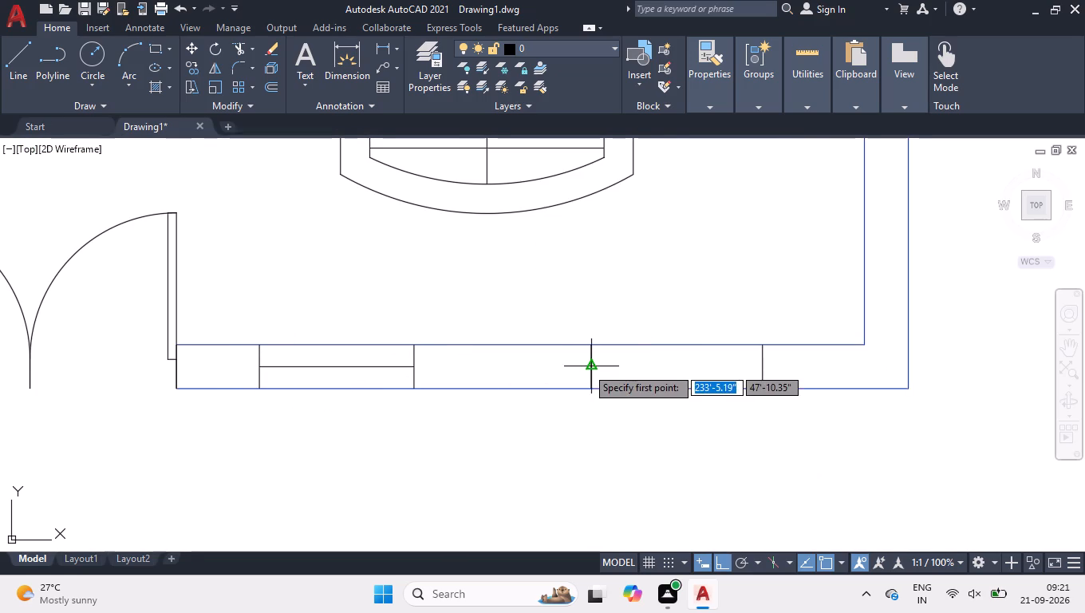
pyautogui.click(591, 367)
pyautogui.click(762, 369)
pyautogui.press('space')
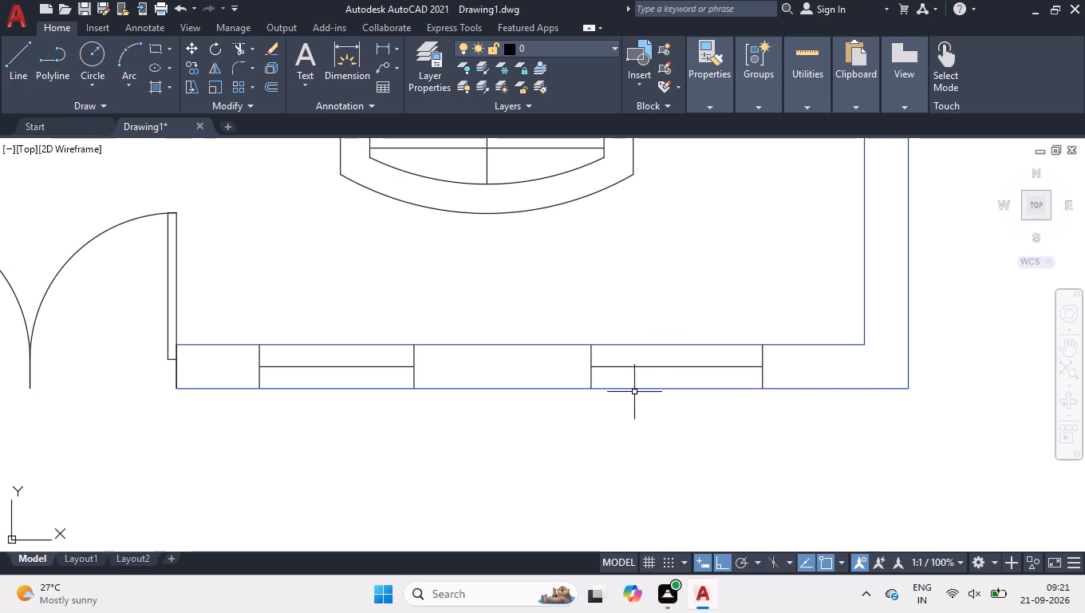
# Draw a window in the living area's east wall beside the northern sofa, with two end lines and a centre line between their midpoints.
pyautogui.scroll(-3, 620, 418)
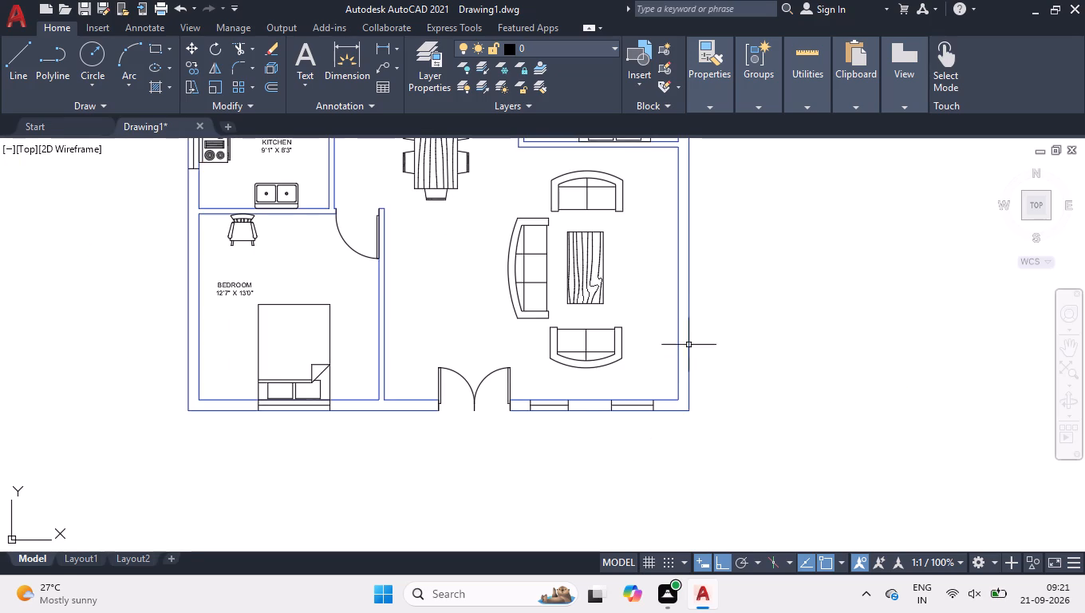
pyautogui.scroll(-1, 681, 334)
pyautogui.scroll(1, 673, 268)
pyautogui.press('space')
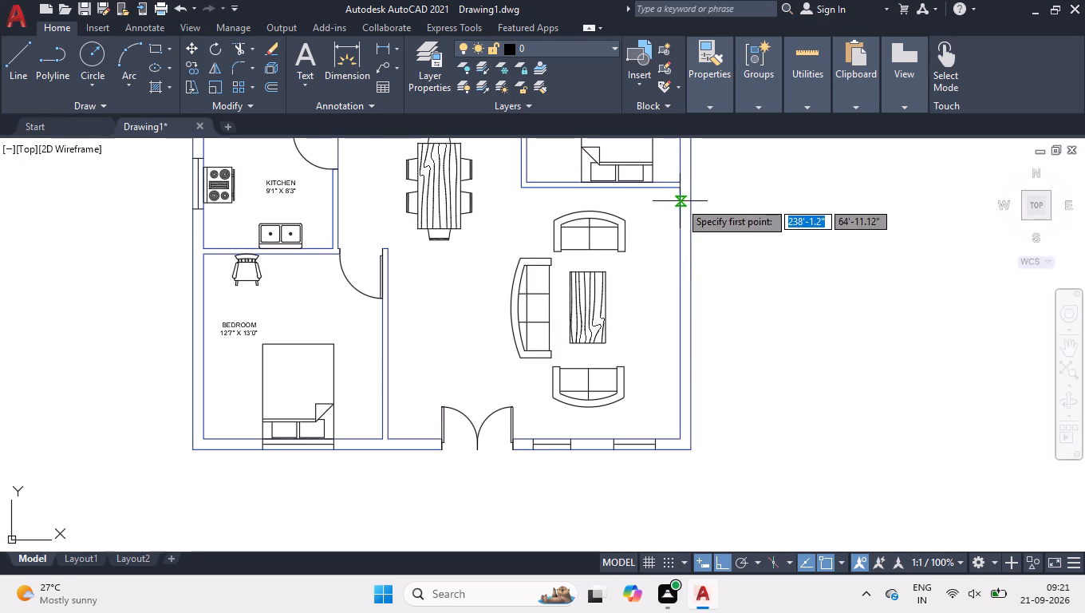
pyautogui.click(681, 204)
pyautogui.click(689, 204)
pyautogui.press('space')
pyautogui.scroll(2, 668, 192)
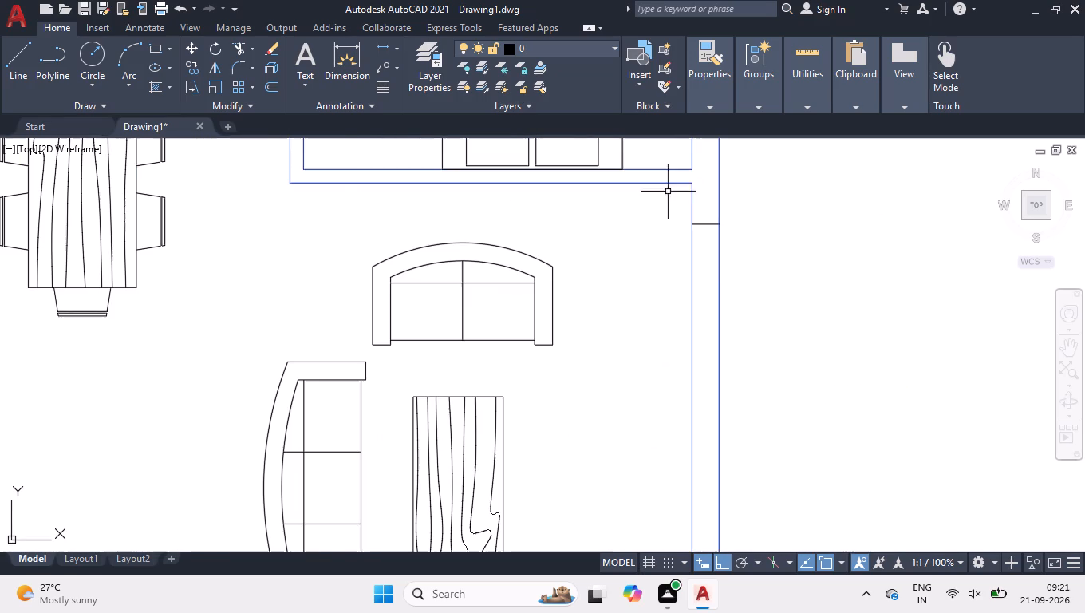
pyautogui.press('space')
pyautogui.click(692, 372)
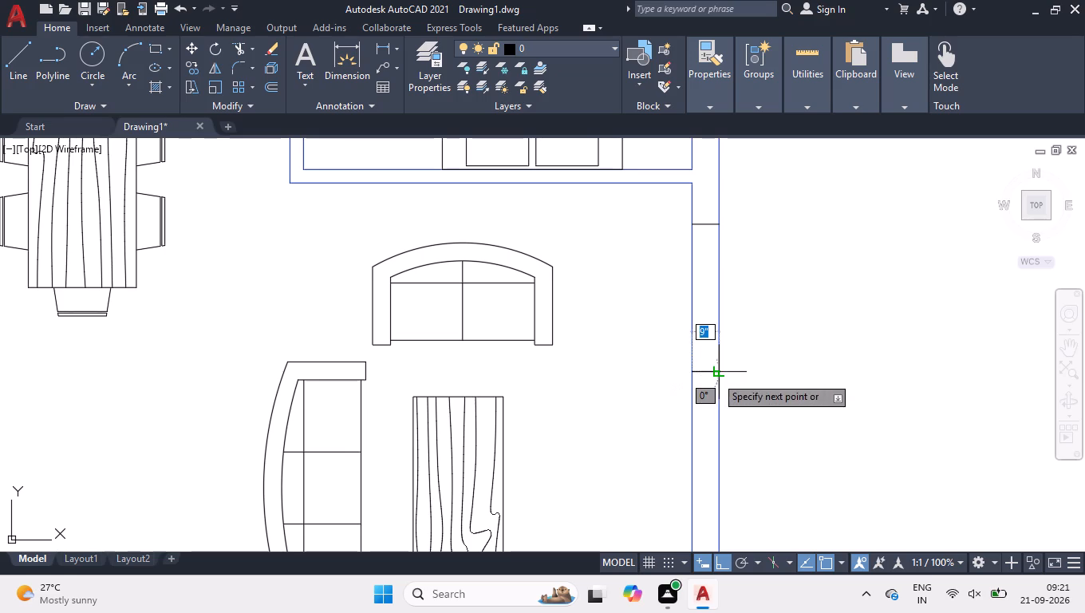
pyautogui.click(716, 376)
pyautogui.press('space')
pyautogui.press('space')
pyautogui.click(707, 374)
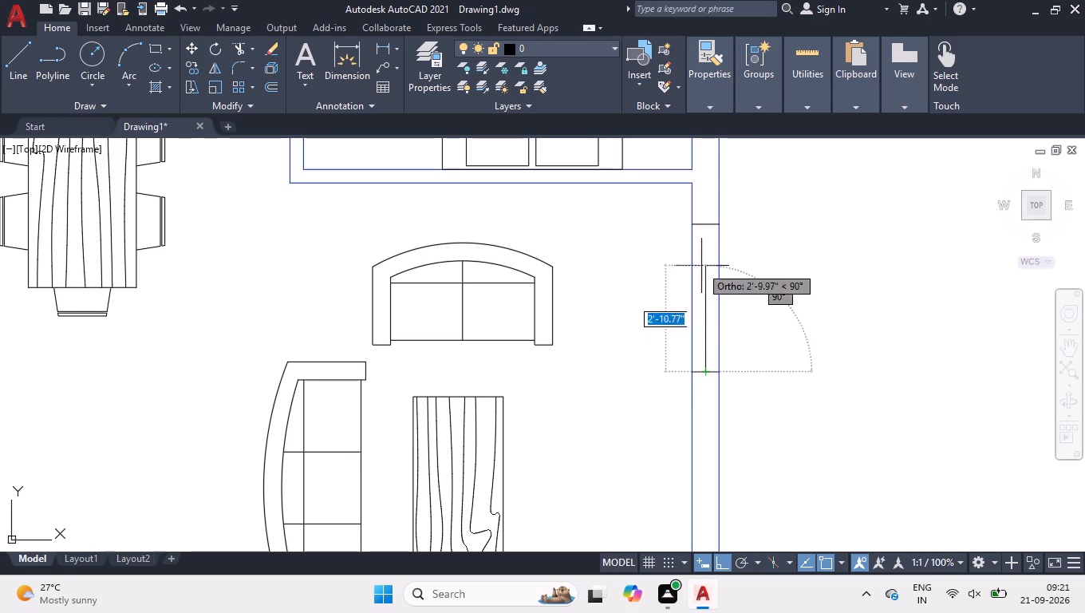
pyautogui.click(706, 226)
pyautogui.press('space')
# Draw a second window about 4'6" long in the living area's east wall, near the southern sofa, with two end lines and a centre line.
pyautogui.scroll(-2, 650, 214)
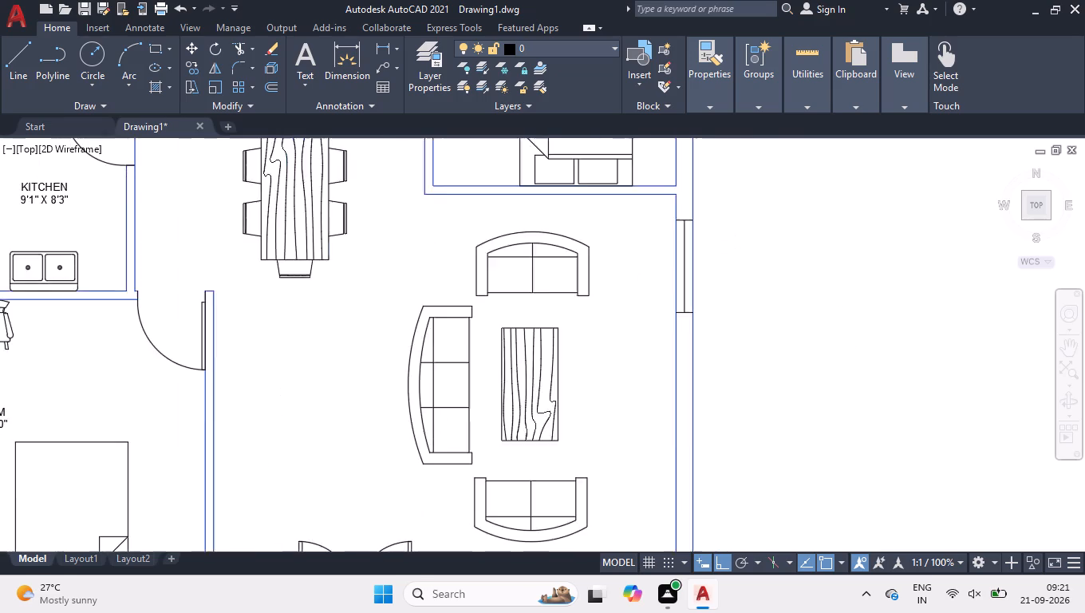
pyautogui.scroll(1, 668, 402)
pyautogui.press('space')
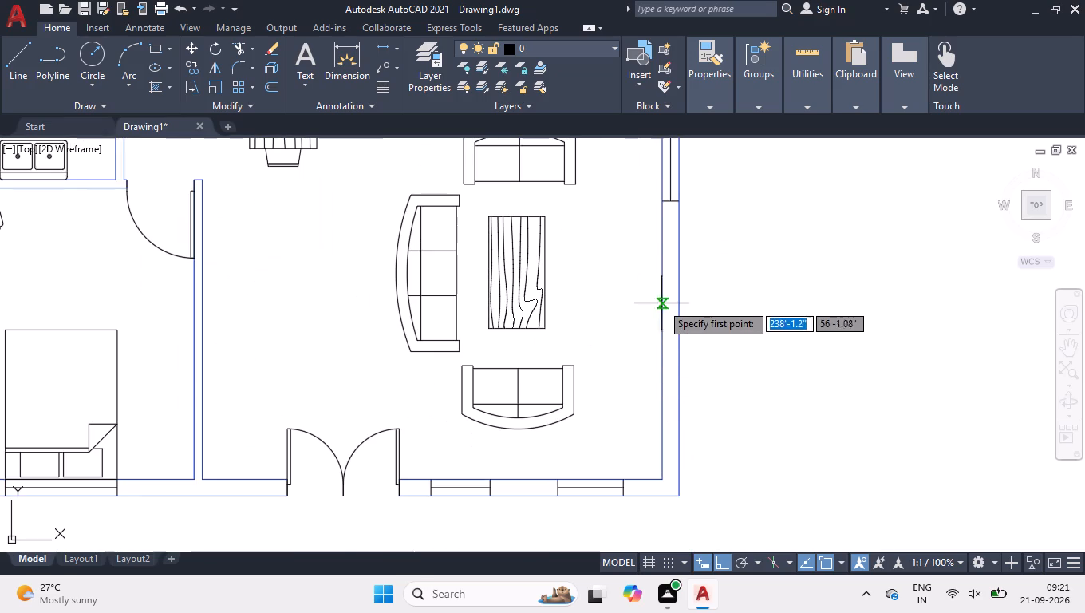
pyautogui.click(662, 309)
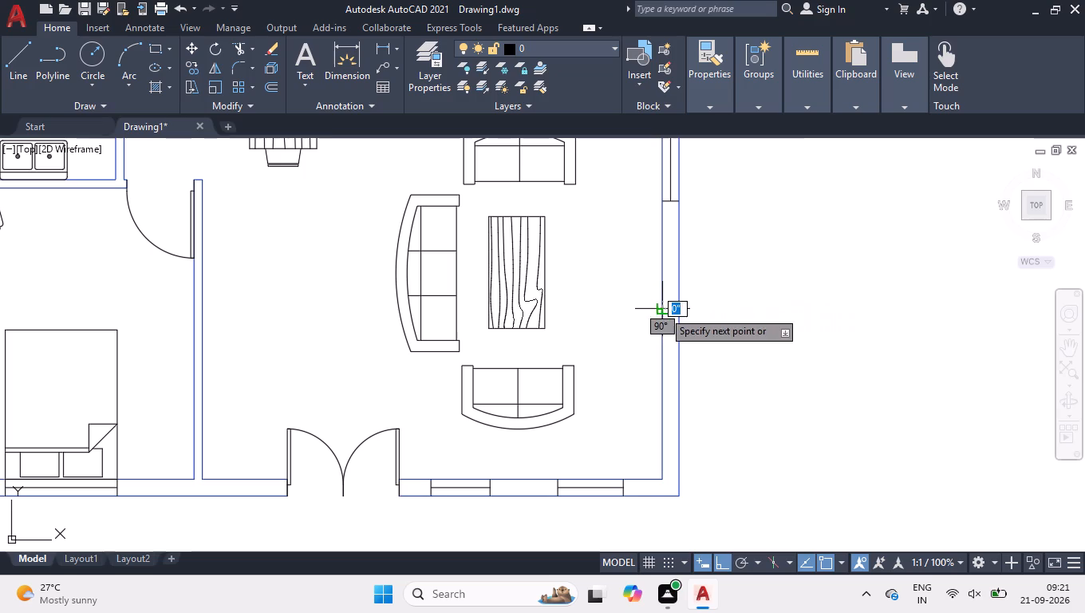
pyautogui.click(681, 309)
pyautogui.press('space')
pyautogui.press('space')
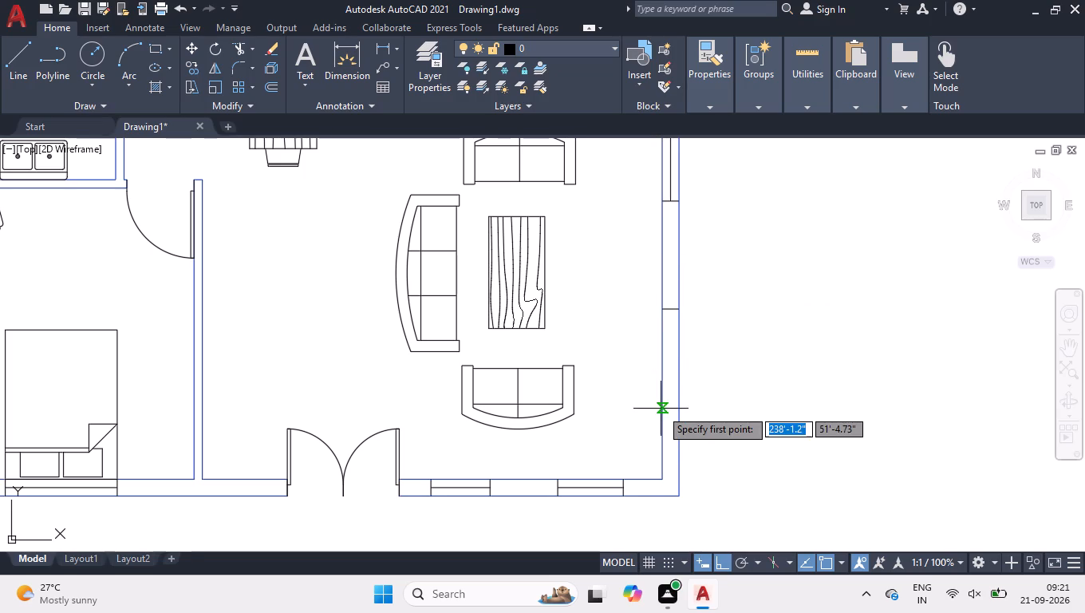
pyautogui.click(662, 409)
pyautogui.click(676, 409)
pyautogui.press('space')
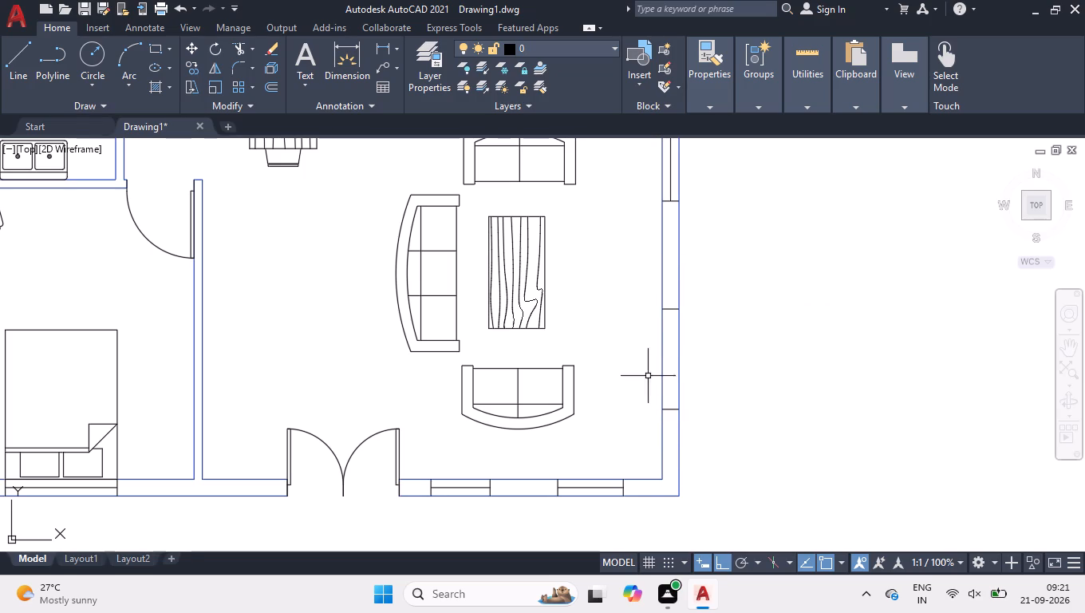
pyautogui.scroll(-1, 648, 374)
pyautogui.scroll(1, 649, 315)
pyautogui.press('space')
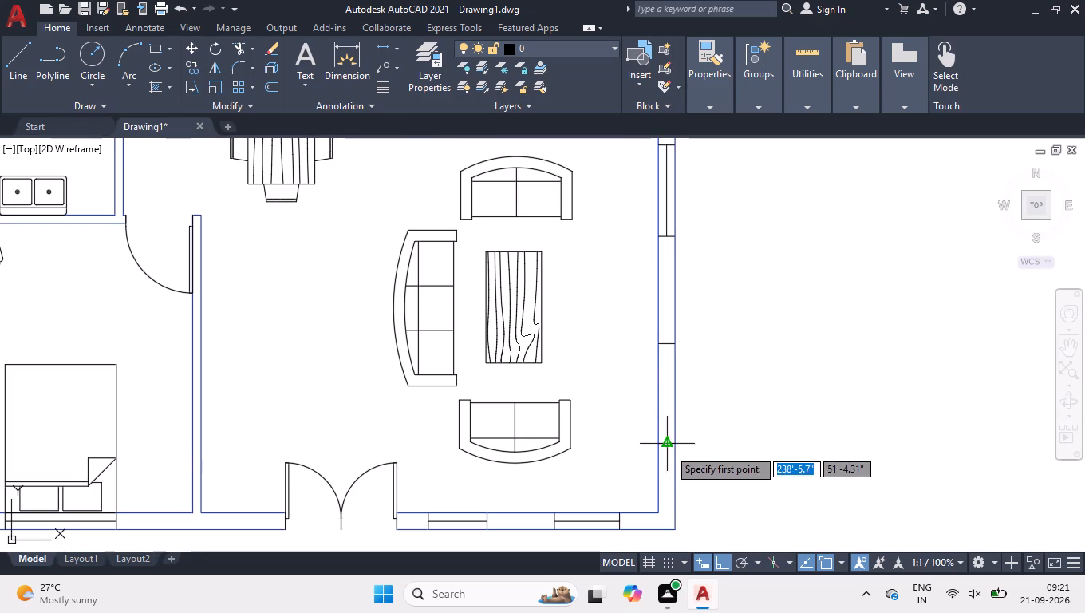
pyautogui.click(669, 449)
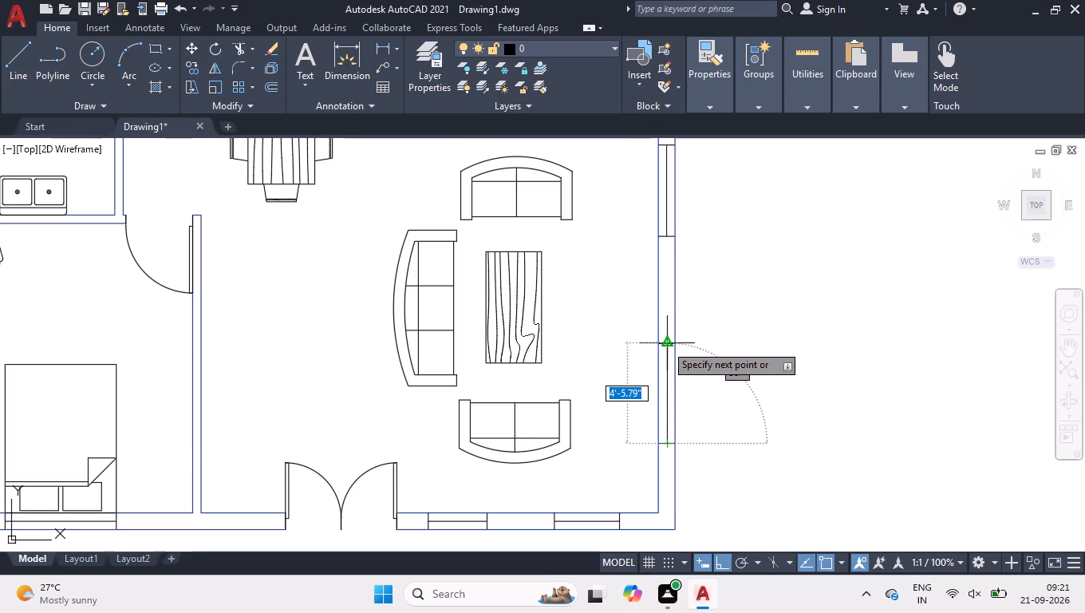
pyautogui.click(665, 343)
pyautogui.press('space')
# Draw a window about 5'4" long in the east wall of the 11'0" x 10'7" bedroom, with two end lines and a centre line.
pyautogui.scroll(-3, 654, 390)
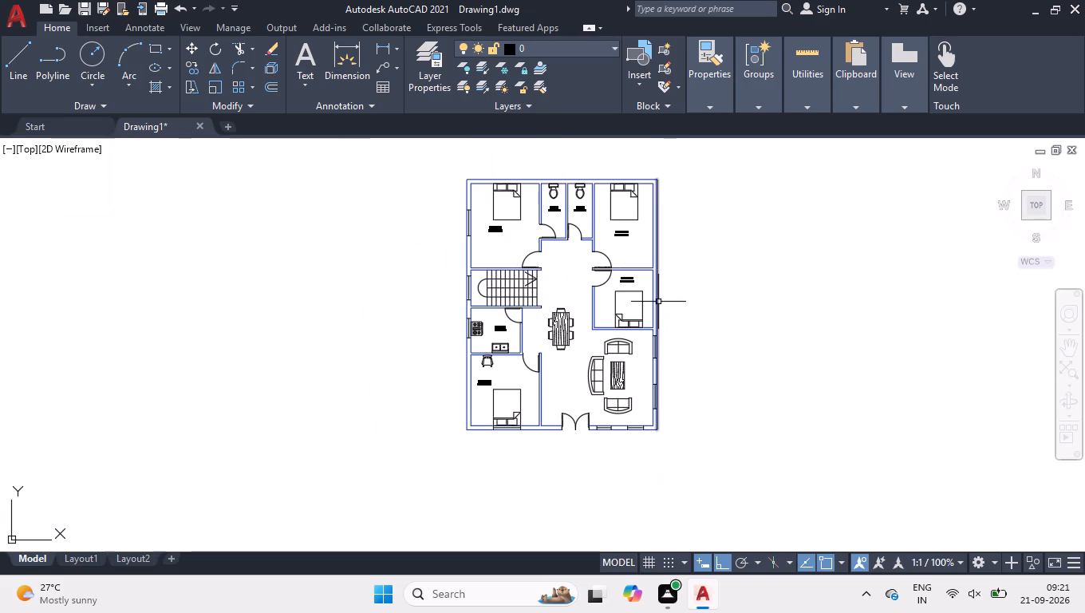
pyautogui.scroll(2, 658, 302)
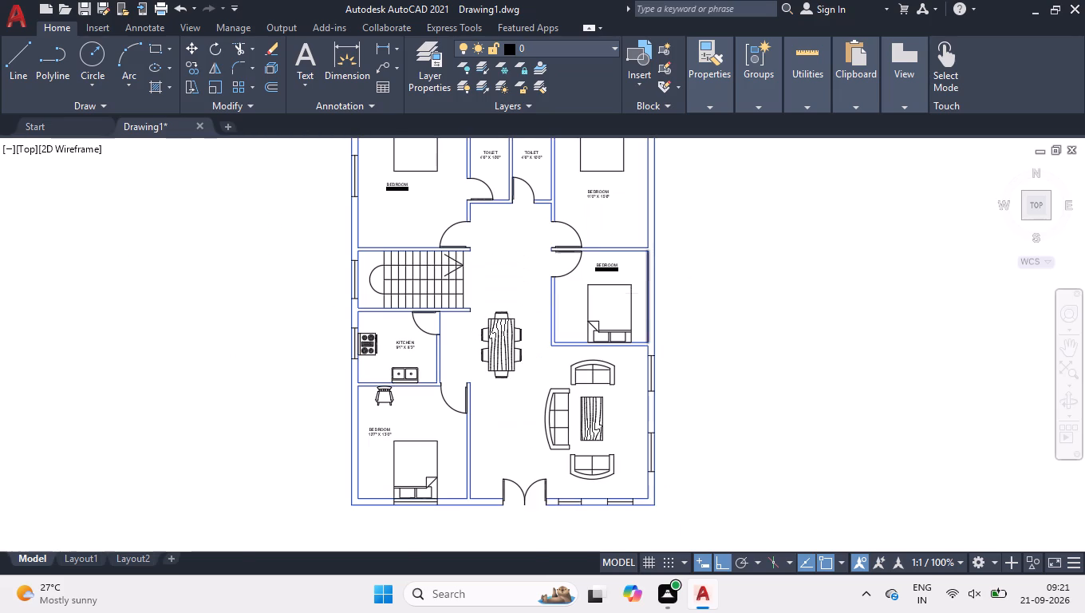
pyautogui.scroll(1, 646, 292)
pyautogui.press('space')
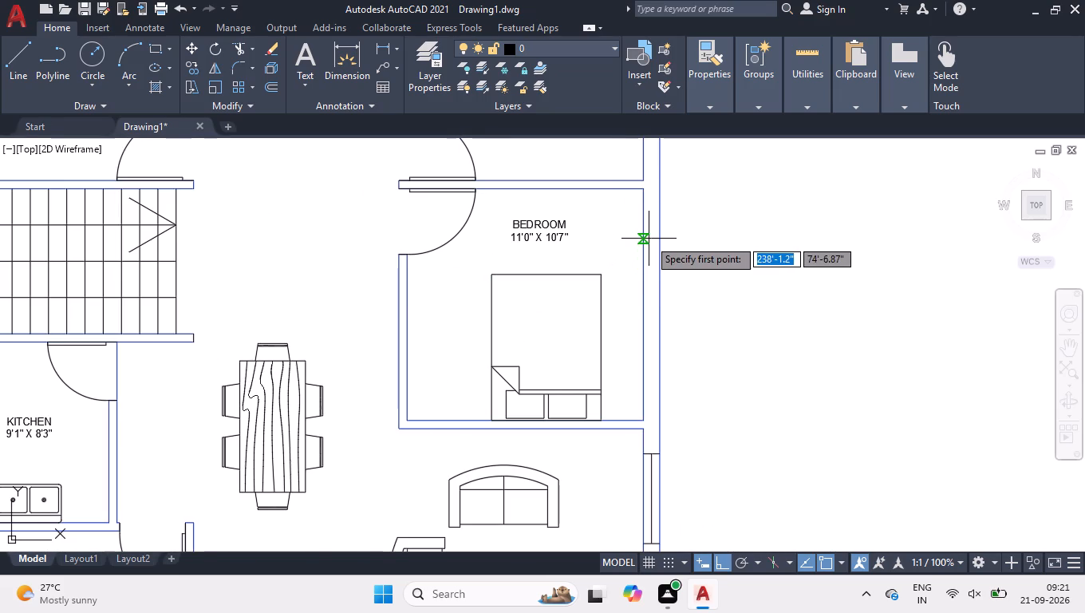
pyautogui.click(649, 239)
pyautogui.click(661, 234)
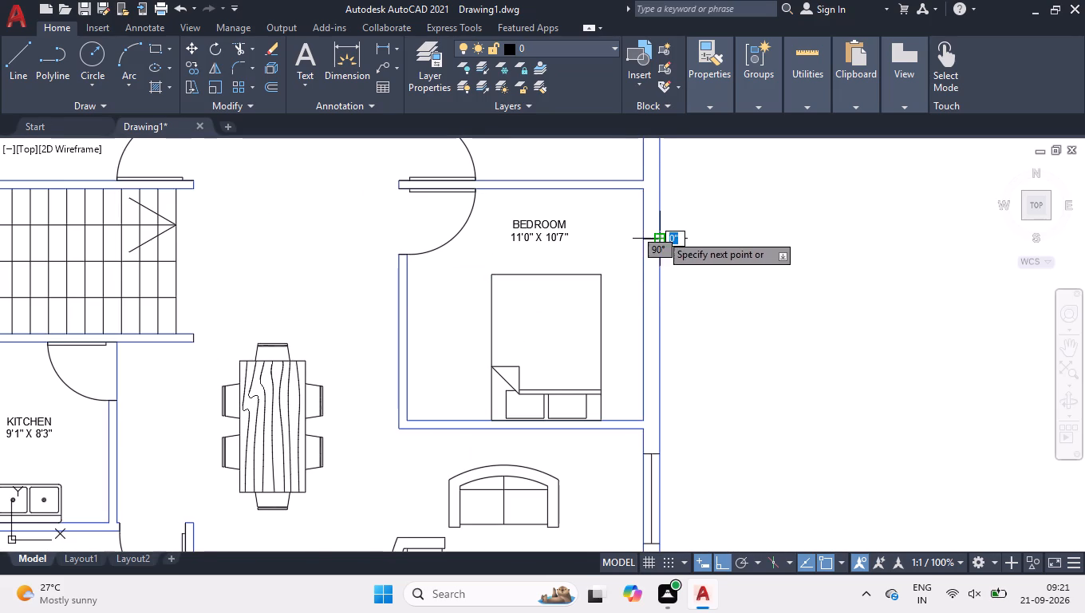
pyautogui.press('space')
pyautogui.press('space')
pyautogui.click(642, 355)
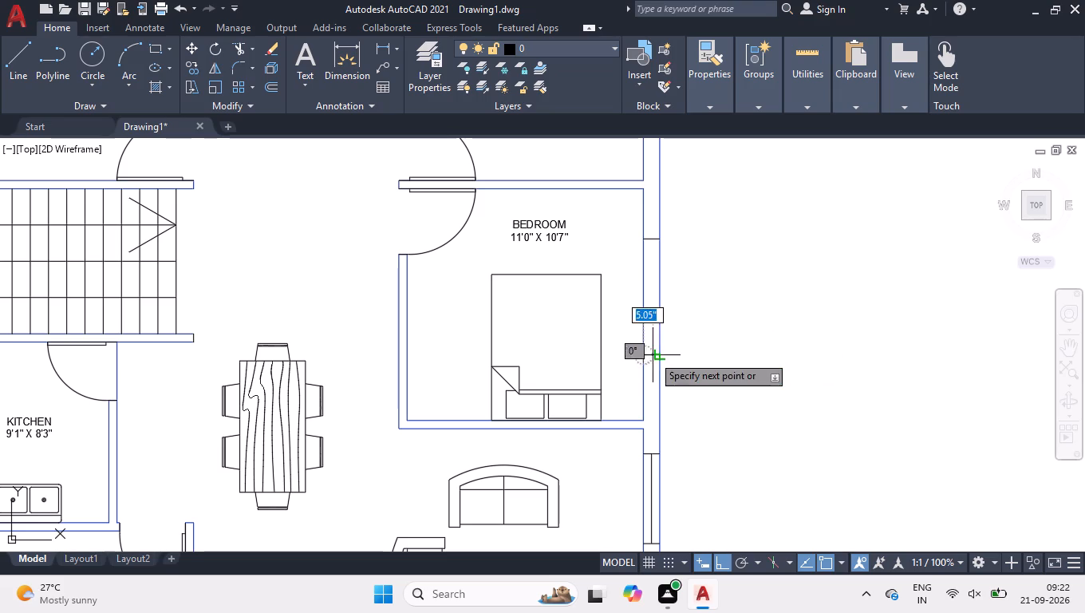
pyautogui.click(660, 358)
pyautogui.press('space')
pyautogui.scroll(1, 633, 323)
pyautogui.press('space')
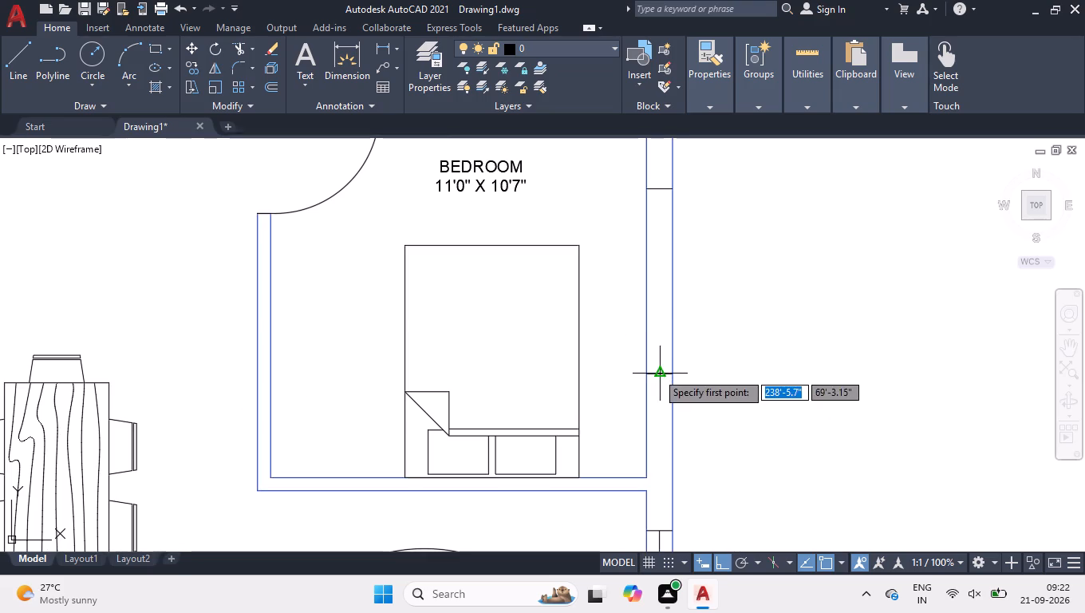
pyautogui.moveTo(658, 375); pyautogui.dragTo(659, 363)
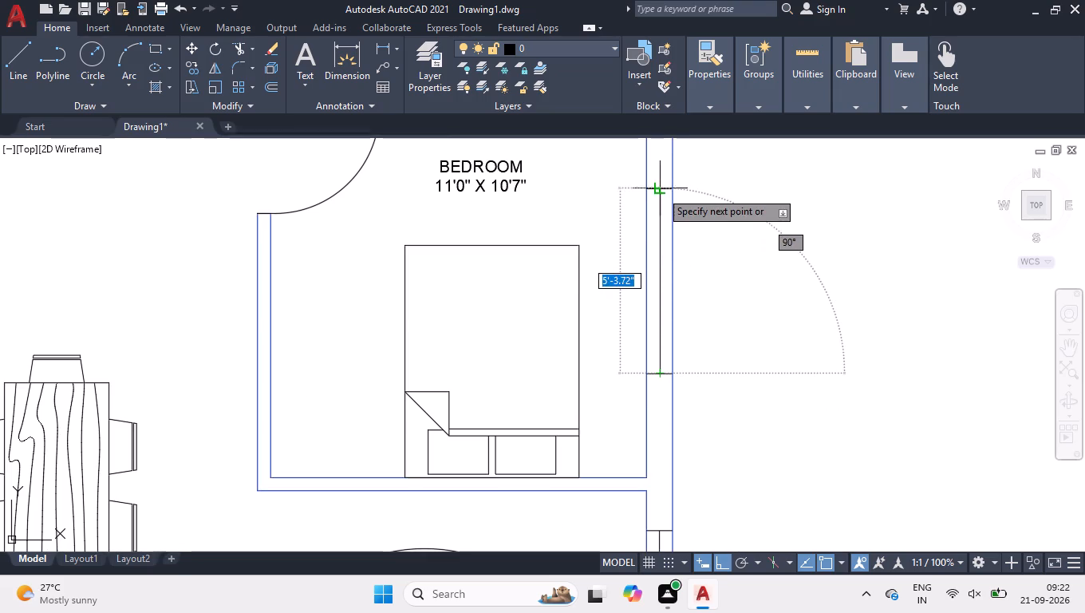
pyautogui.click(661, 190)
pyautogui.press('space')
# Draw the northern window end line across the northeast bedroom's east wall, level with the lower part of the bed.
pyautogui.scroll(-5, 624, 310)
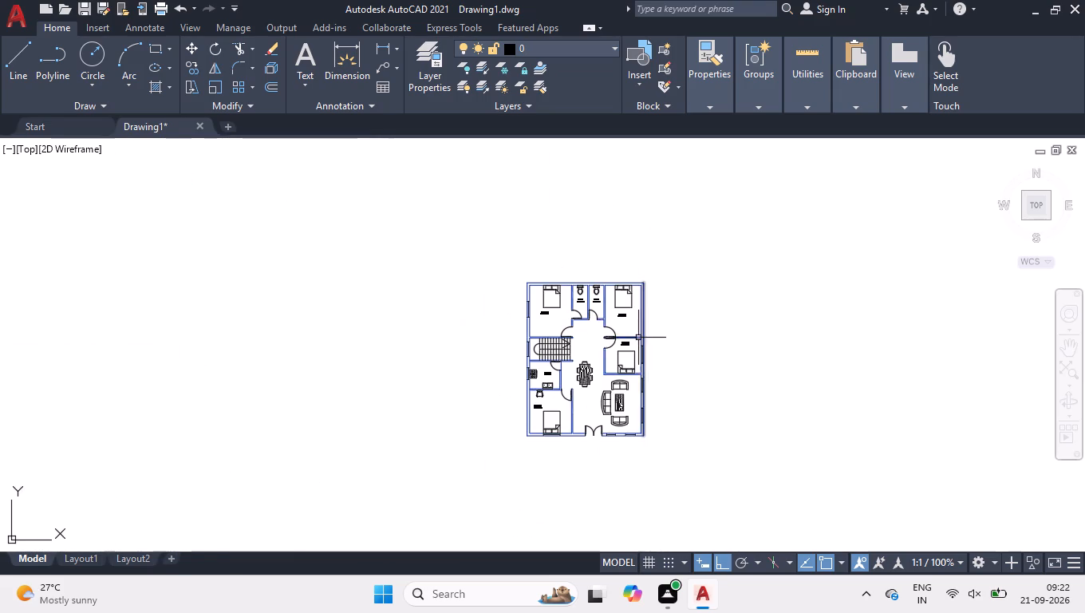
pyautogui.scroll(2, 637, 336)
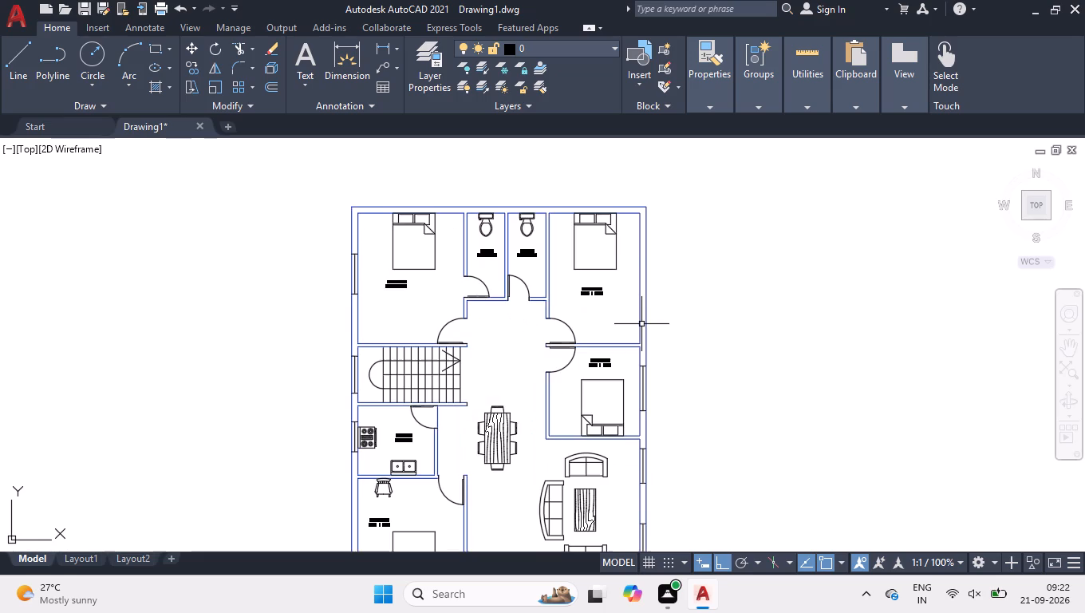
pyautogui.scroll(1, 647, 299)
pyautogui.press('space')
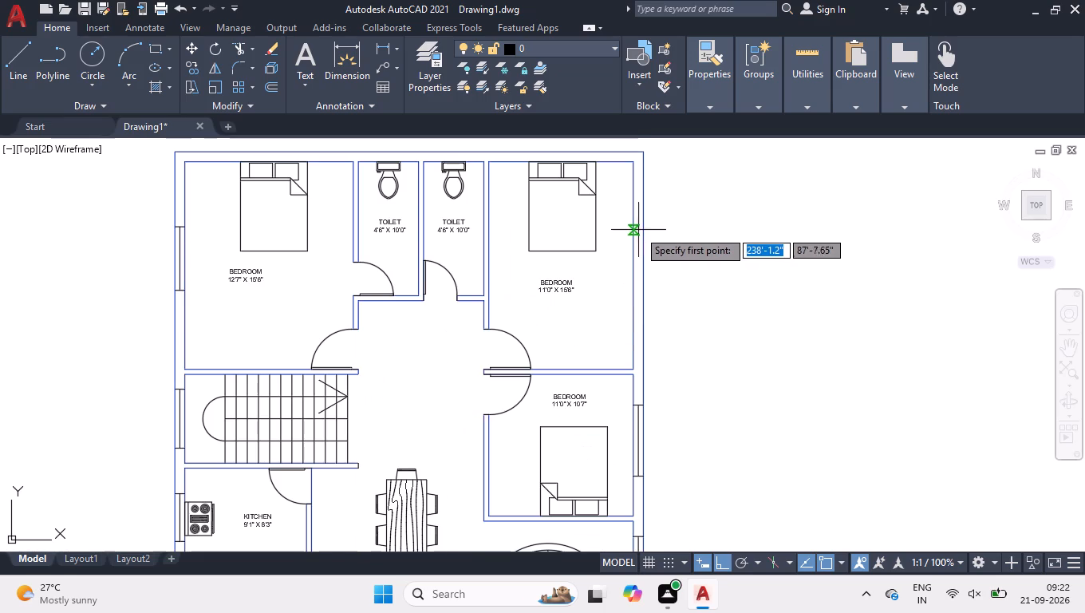
pyautogui.click(635, 232)
pyautogui.click(641, 232)
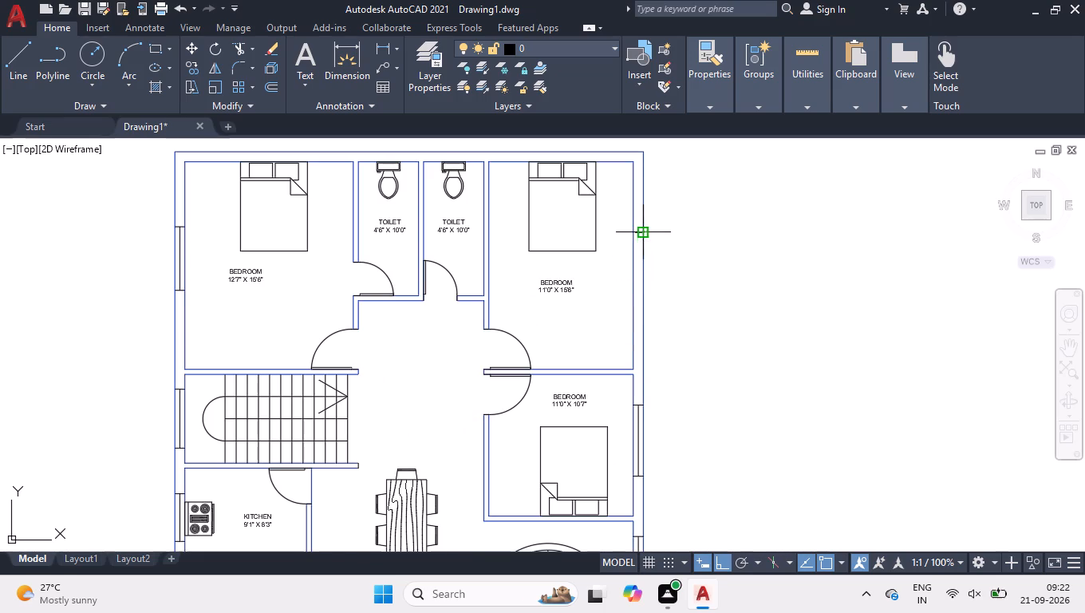
pyautogui.press('space')
# Stretch the west end of the new window end line to the inner line of the northeast bedroom's east wall.
pyautogui.scroll(2, 641, 232)
pyautogui.click(631, 239)
pyautogui.click(625, 230)
pyautogui.scroll(5, 625, 230)
pyautogui.click(592, 216)
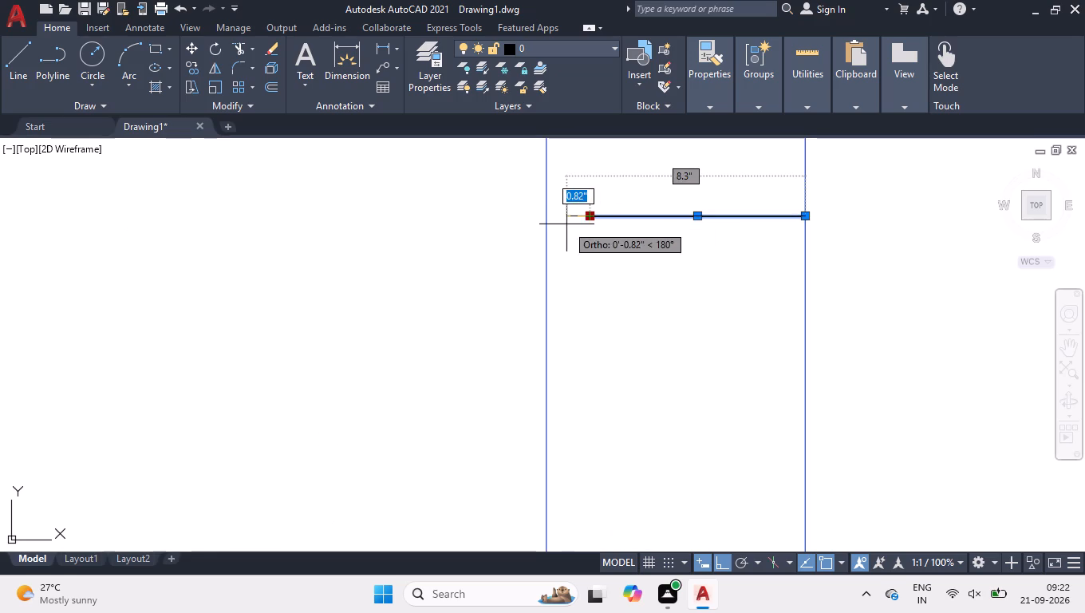
pyautogui.click(548, 216)
# Draw the southern window end line across the northeast bedroom's east wall, a little south of the room label's level.
pyautogui.scroll(-3, 554, 198)
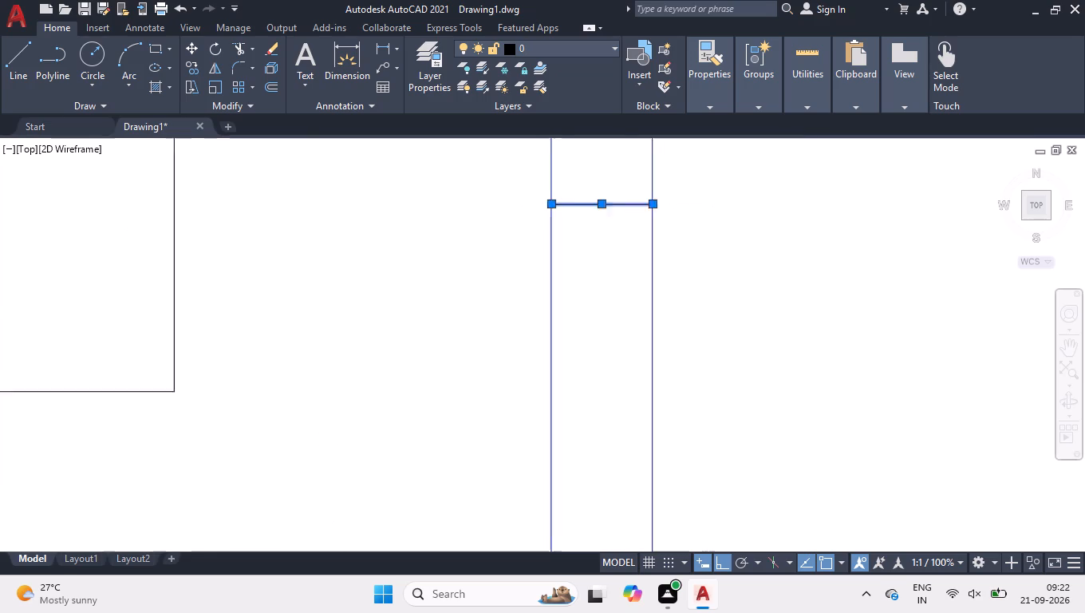
pyautogui.scroll(-4, 583, 278)
pyautogui.scroll(1, 575, 354)
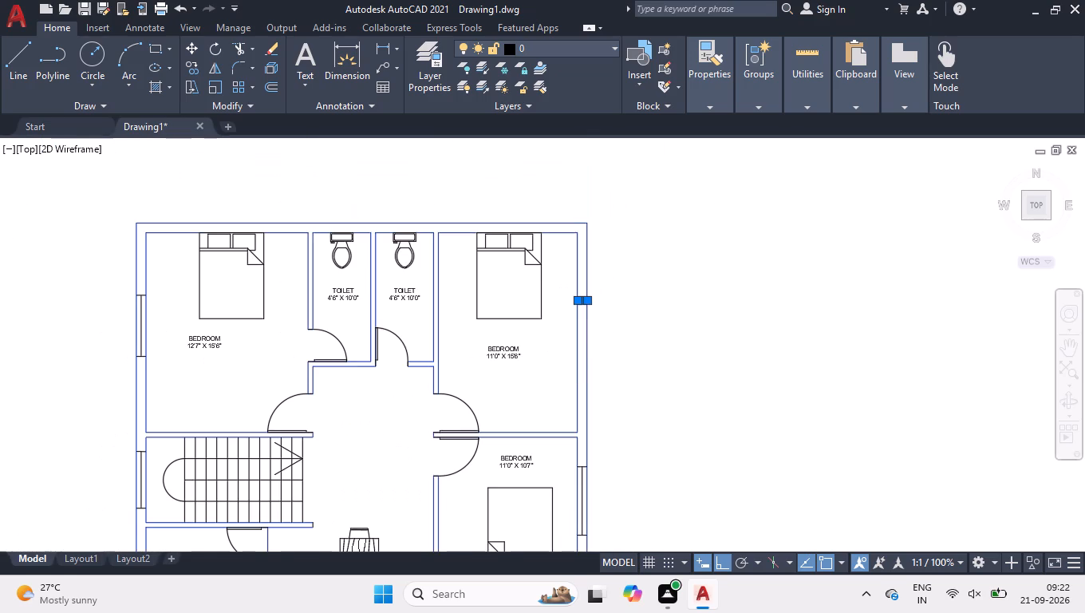
pyautogui.press('l')
pyautogui.press('Return')
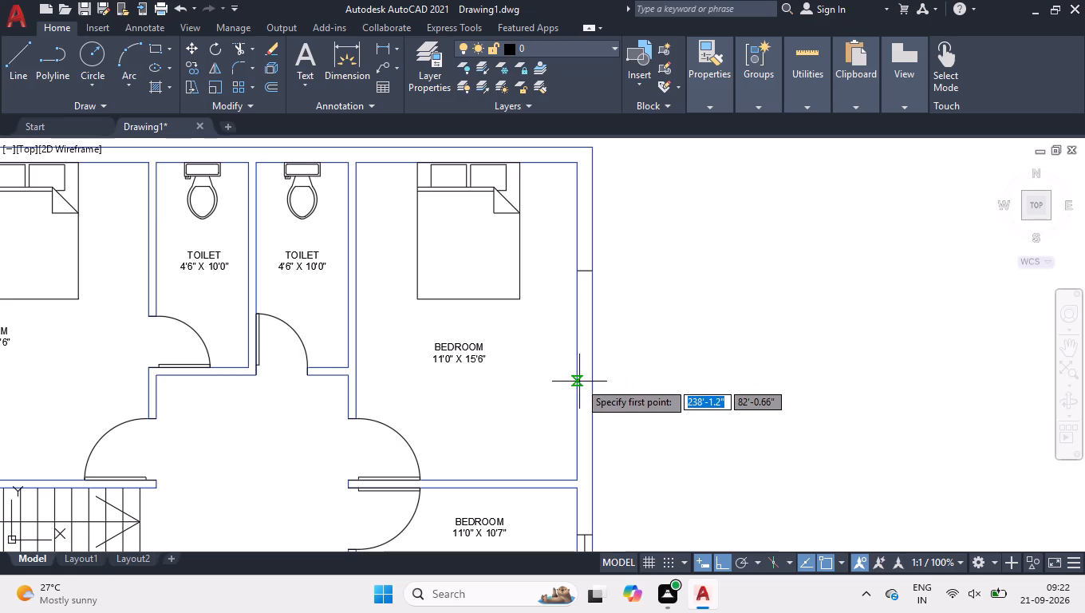
pyautogui.click(579, 381)
pyautogui.click(590, 381)
pyautogui.press('space')
# Draw the window centre line in the northeast bedroom's east wall, joining the midpoints of its two end lines.
pyautogui.scroll(2, 579, 363)
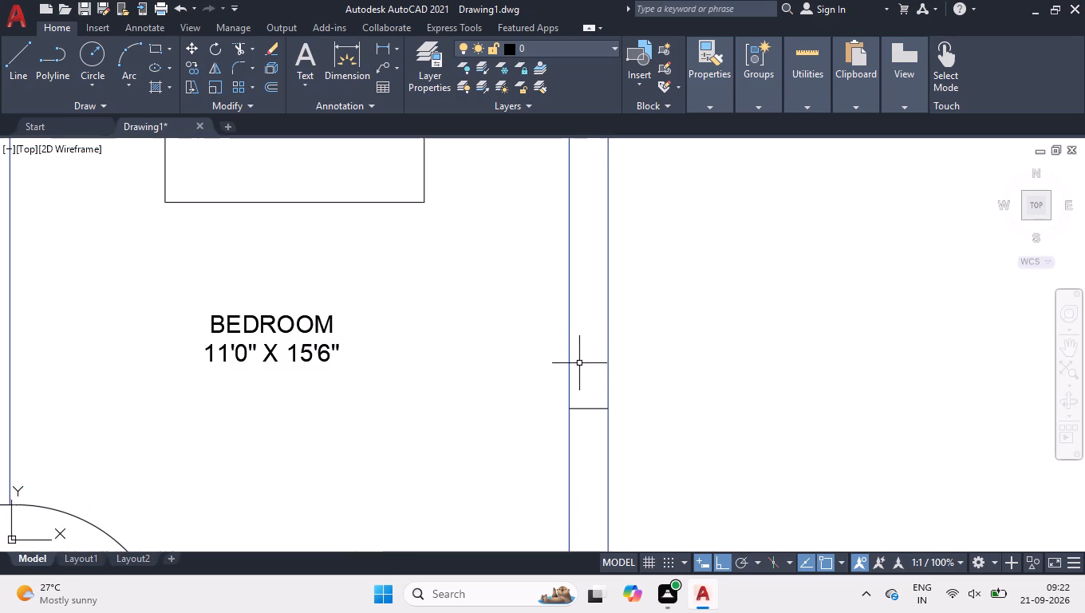
pyautogui.scroll(-1, 580, 366)
pyautogui.scroll(1, 560, 287)
pyautogui.press('space')
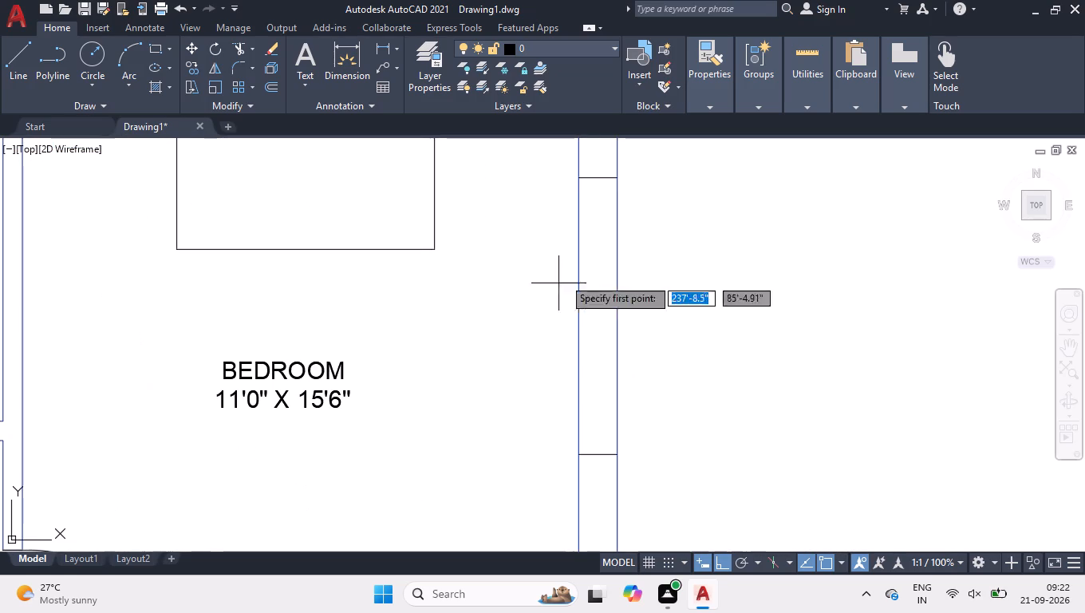
pyautogui.click(598, 178)
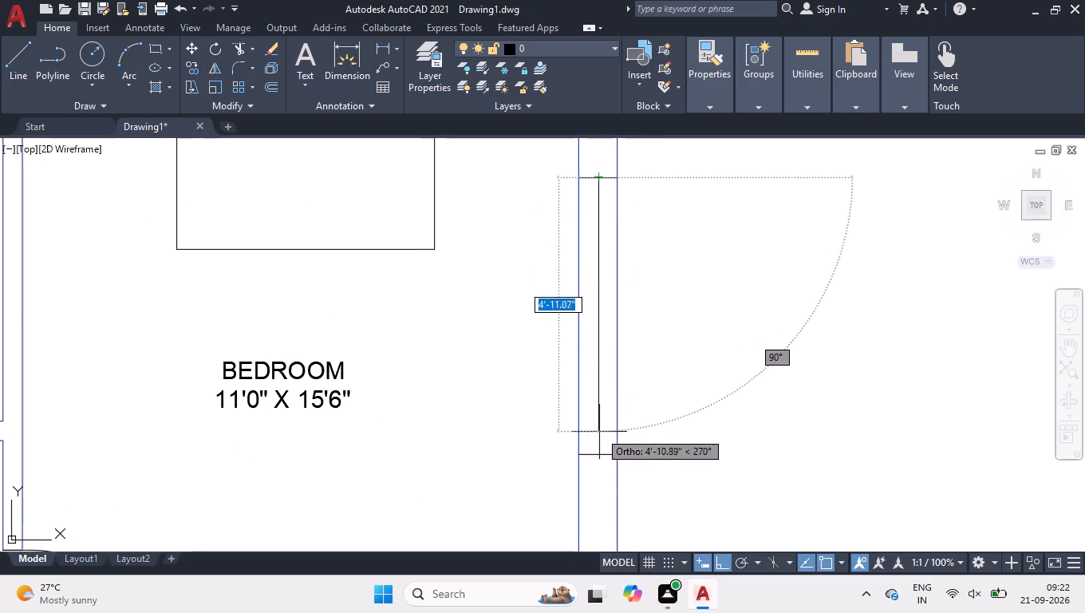
pyautogui.click(598, 454)
pyautogui.press('space')
# Draw two window end lines across the north wall above the east toilet, aligned with the cistern's two sides.
pyautogui.scroll(-3, 645, 344)
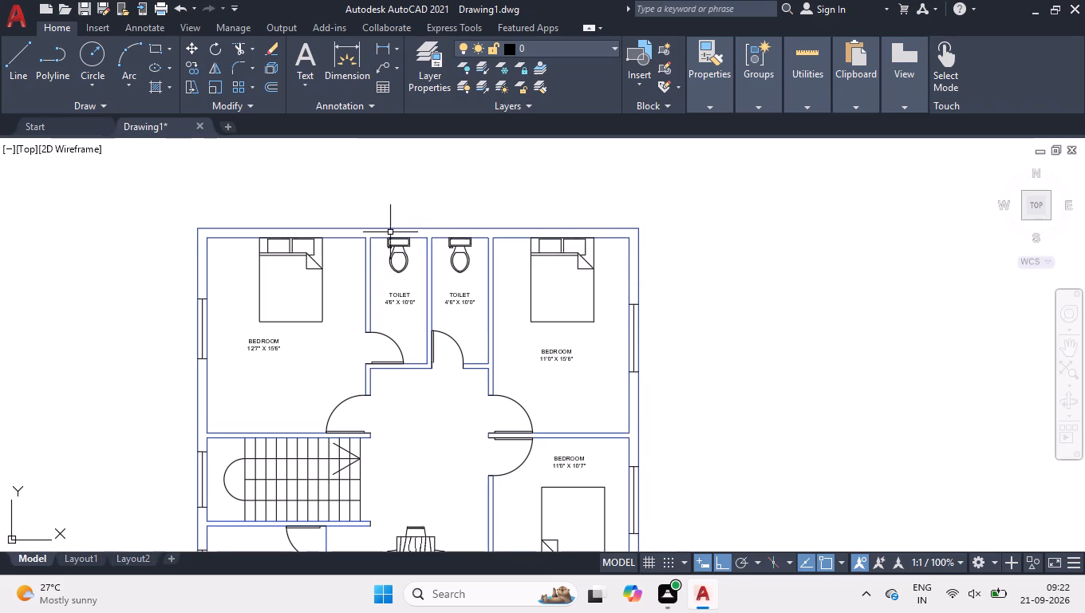
pyautogui.scroll(3, 389, 232)
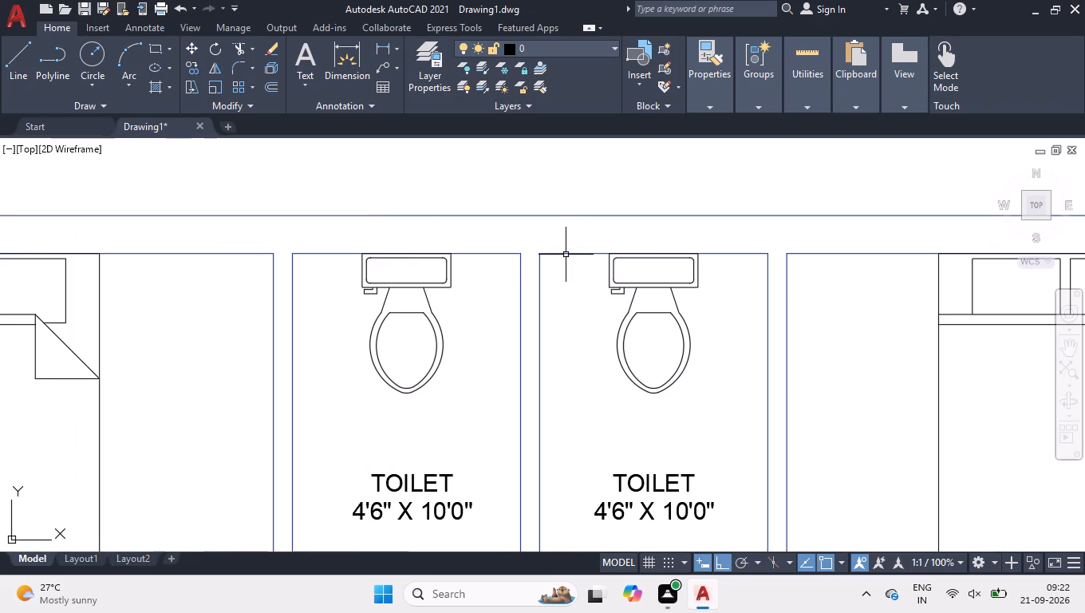
pyautogui.press('space')
pyautogui.click(609, 251)
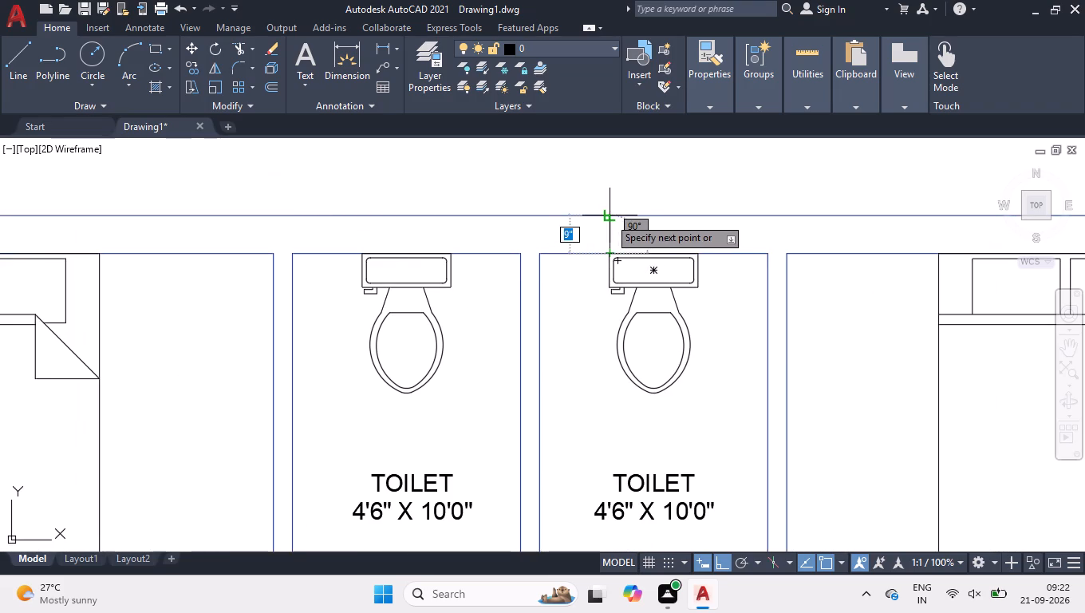
pyautogui.click(609, 217)
pyautogui.press('space')
pyautogui.press('space')
pyautogui.click(700, 250)
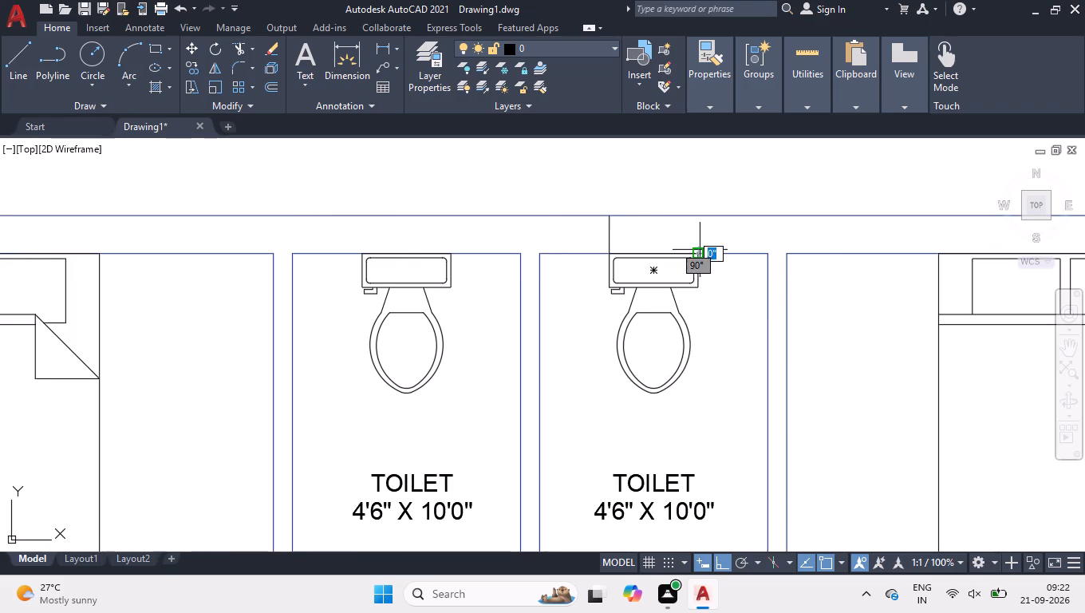
pyautogui.click(695, 216)
pyautogui.press('space')
# Draw two window end lines across the north wall above the west toilet, aligned with the cistern's two sides.
pyautogui.press('space')
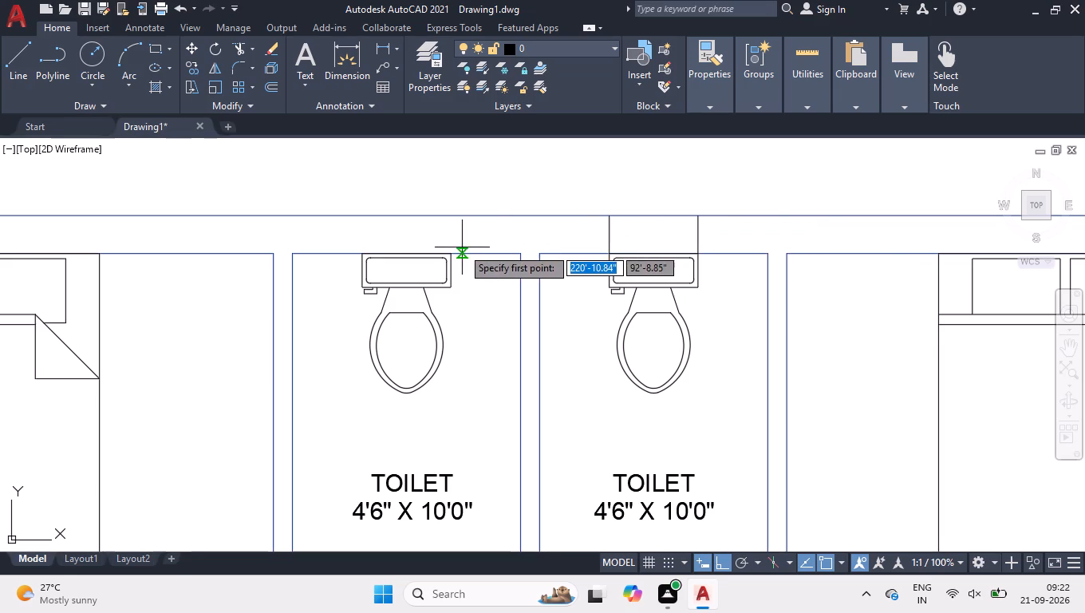
pyautogui.click(453, 250)
pyautogui.click(450, 219)
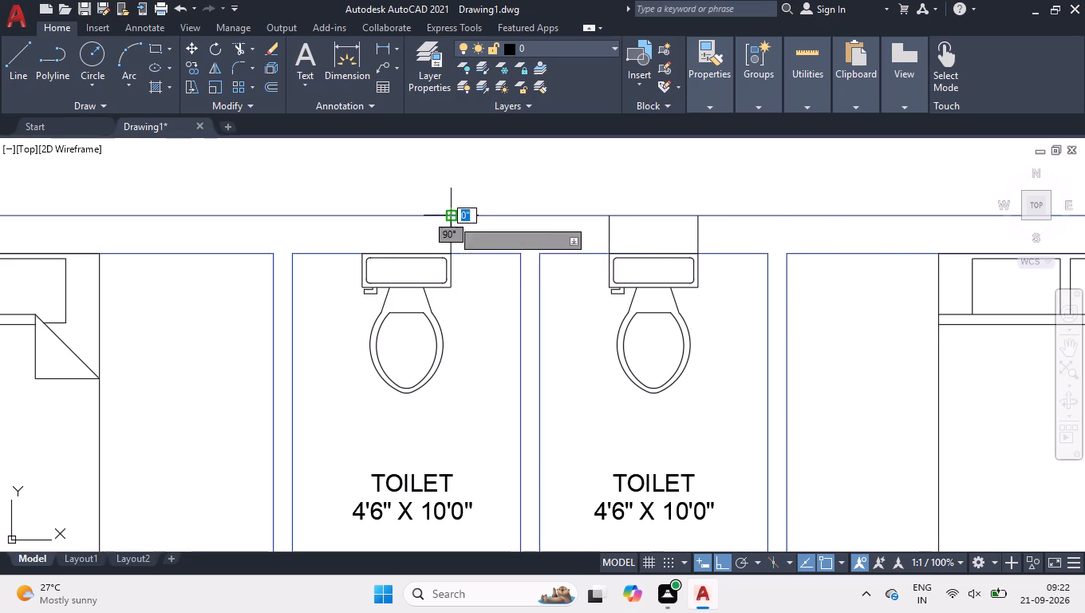
pyautogui.press('space')
pyautogui.press('space')
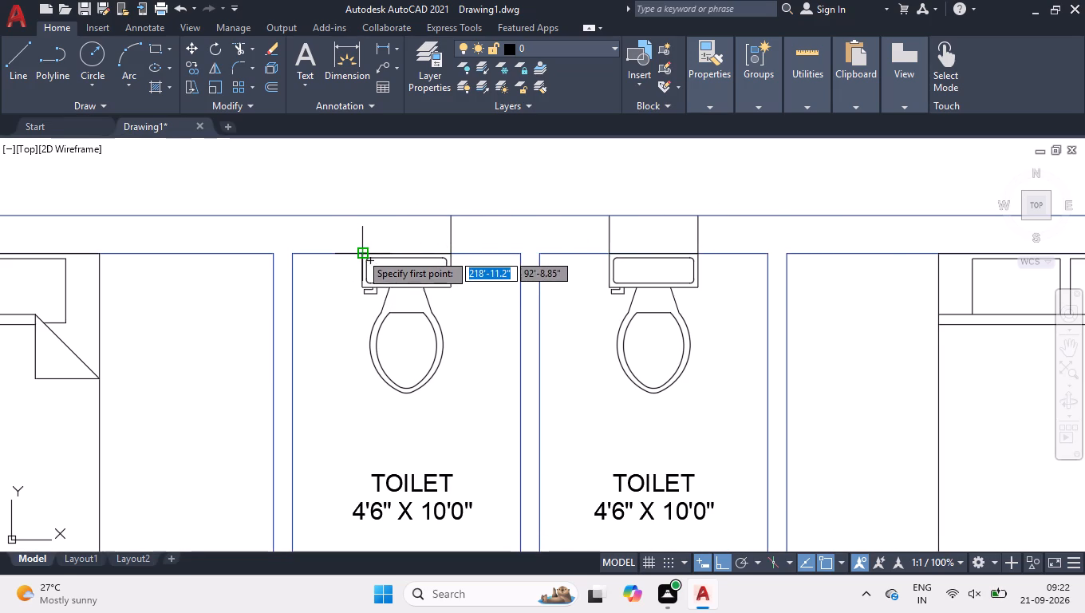
pyautogui.click(361, 254)
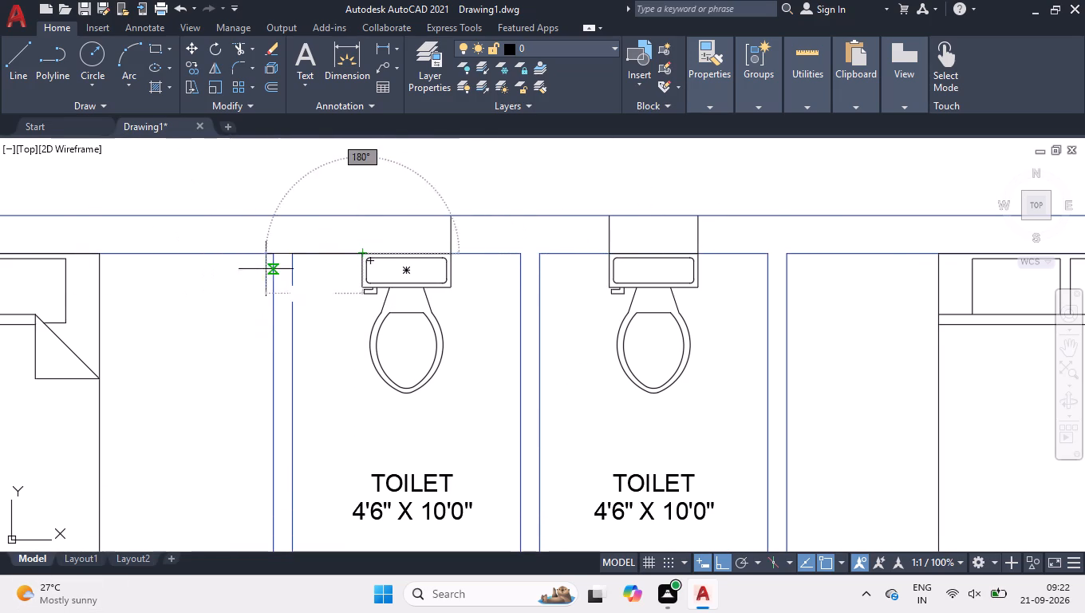
pyautogui.click(361, 217)
pyautogui.press('space')
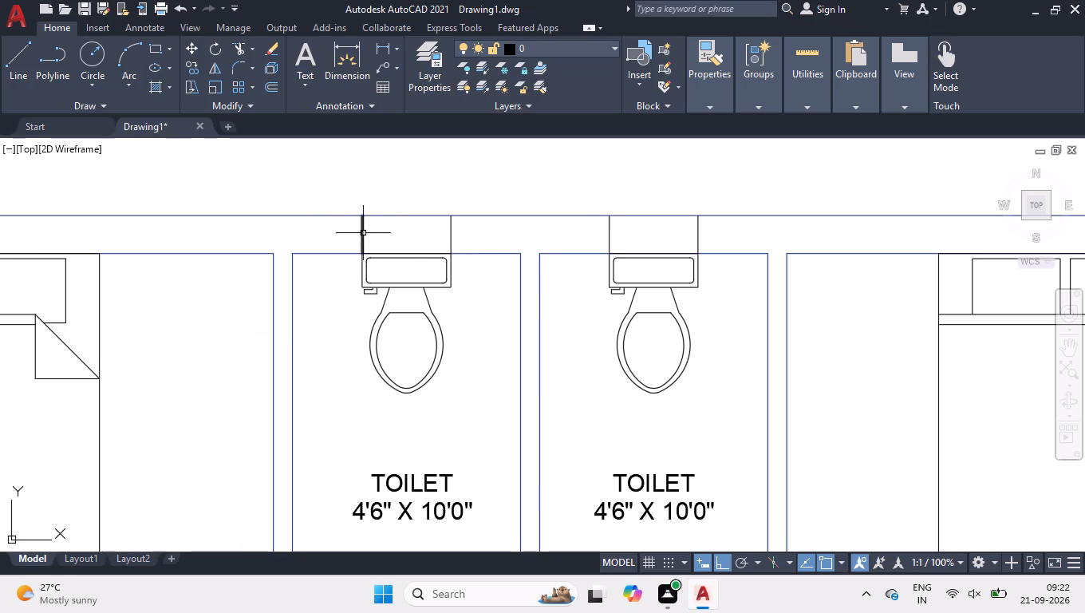
# Draw a 1'-9" centre line in each toilet window, joining the midpoints of its end lines.
pyautogui.press('space')
pyautogui.click(364, 233)
pyautogui.click(447, 231)
pyautogui.press('space')
pyautogui.press('space')
pyautogui.click(607, 238)
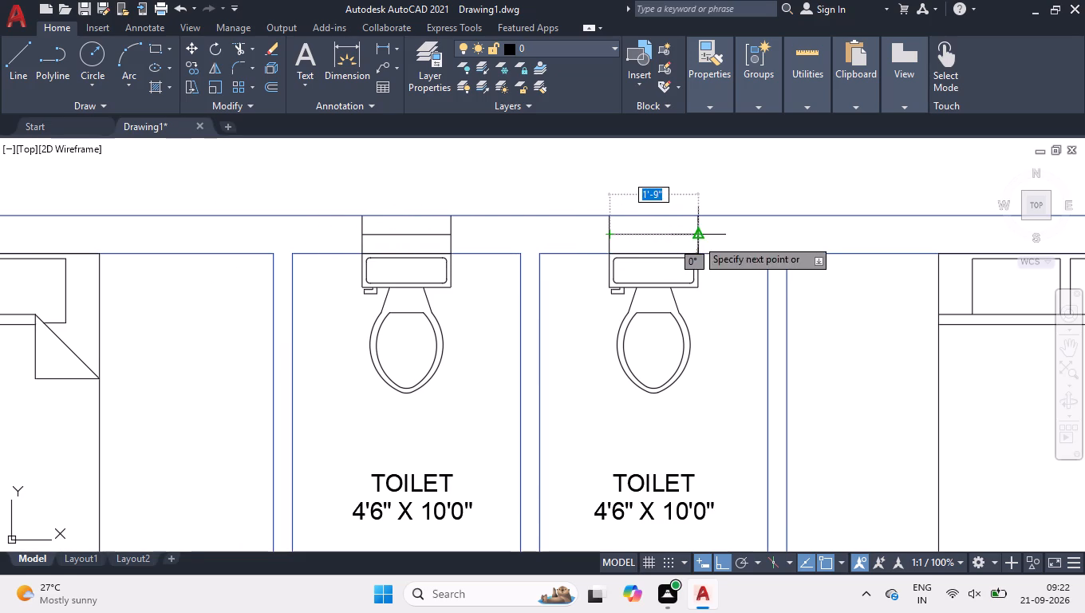
pyautogui.click(703, 235)
pyautogui.press('space')
# Hatch the walls around the northern bedrooms and toilets, down to the staircase's west window, with SOLID in blue colour 162.
pyautogui.scroll(-3, 575, 200)
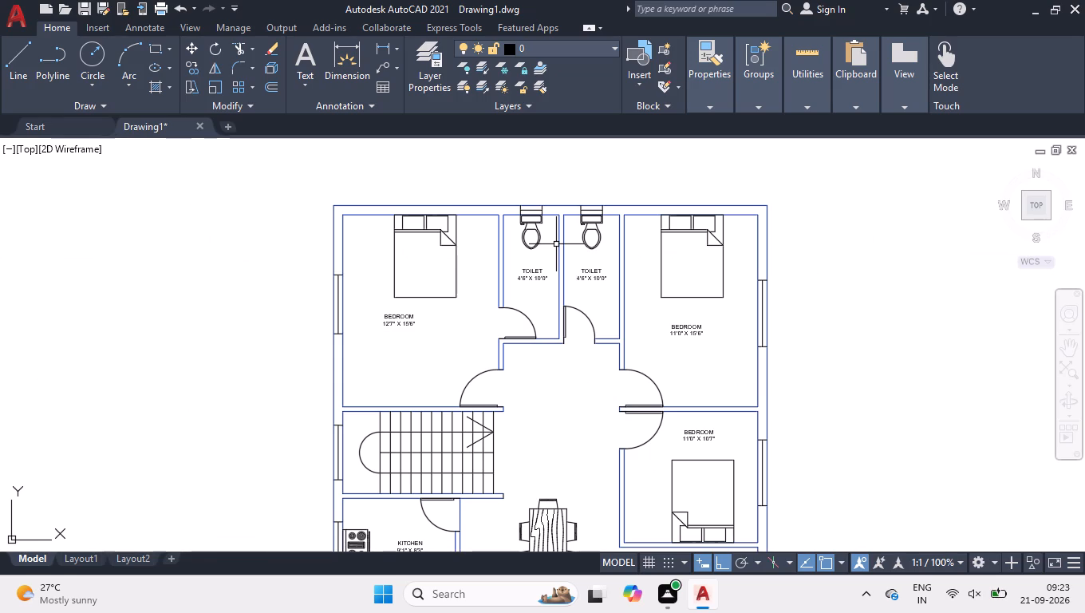
pyautogui.click(148, 89)
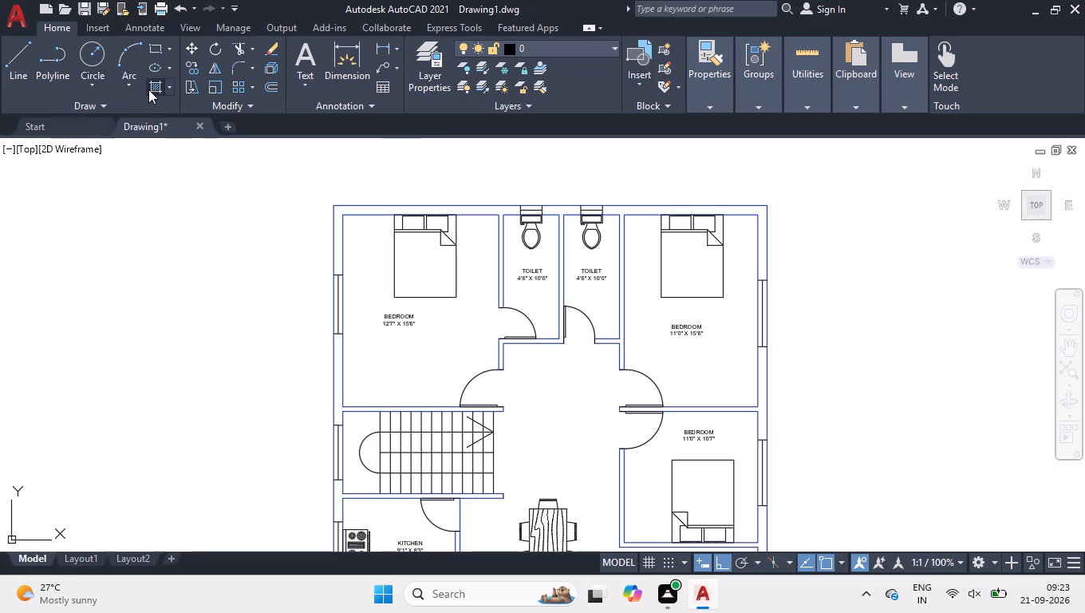
pyautogui.click(154, 85)
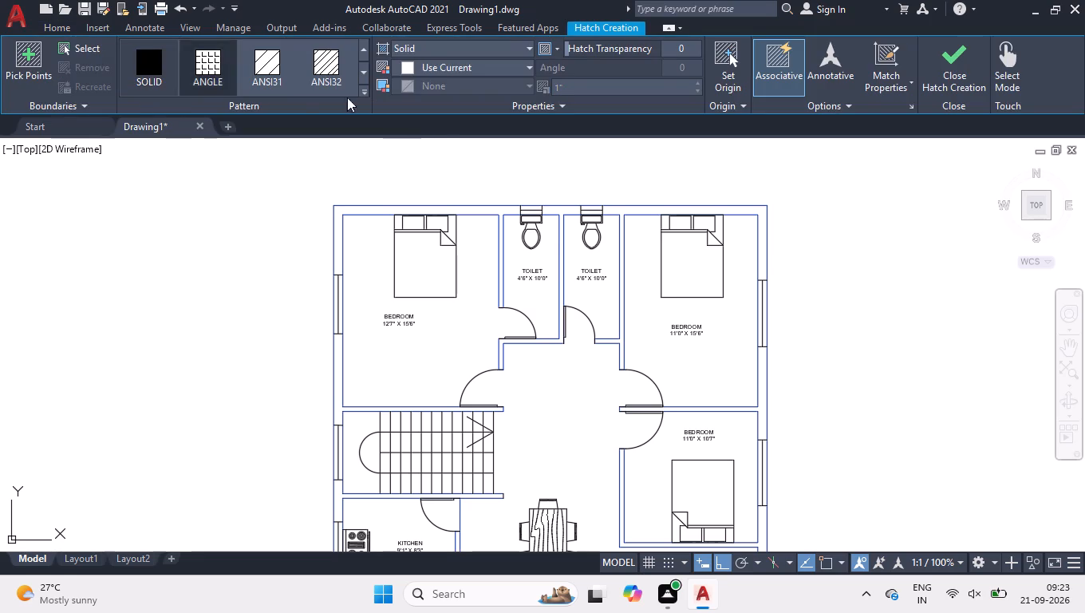
pyautogui.click(438, 66)
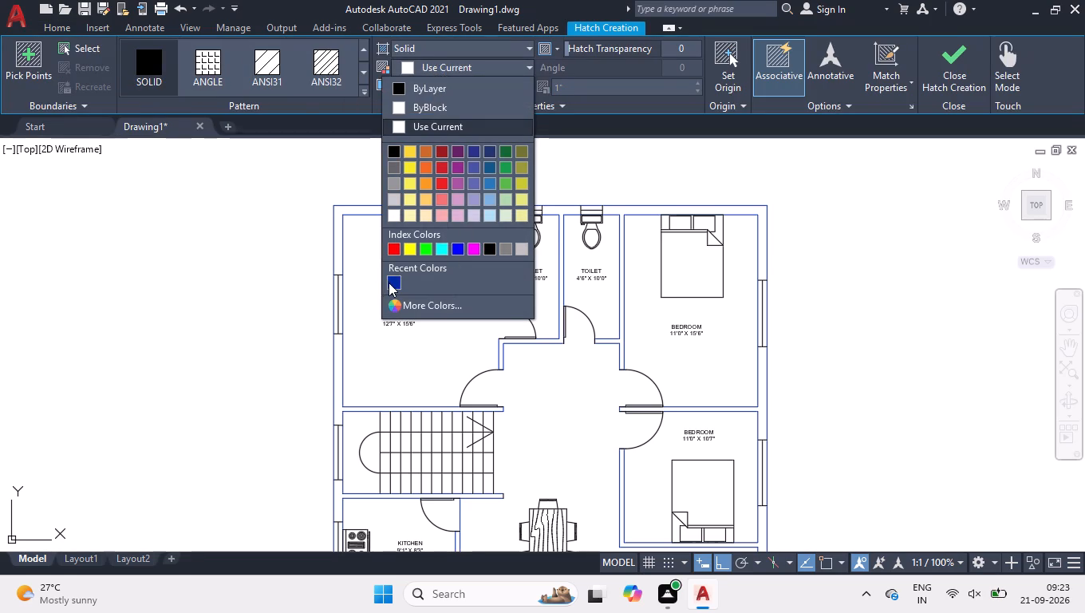
pyautogui.click(389, 283)
pyautogui.click(365, 208)
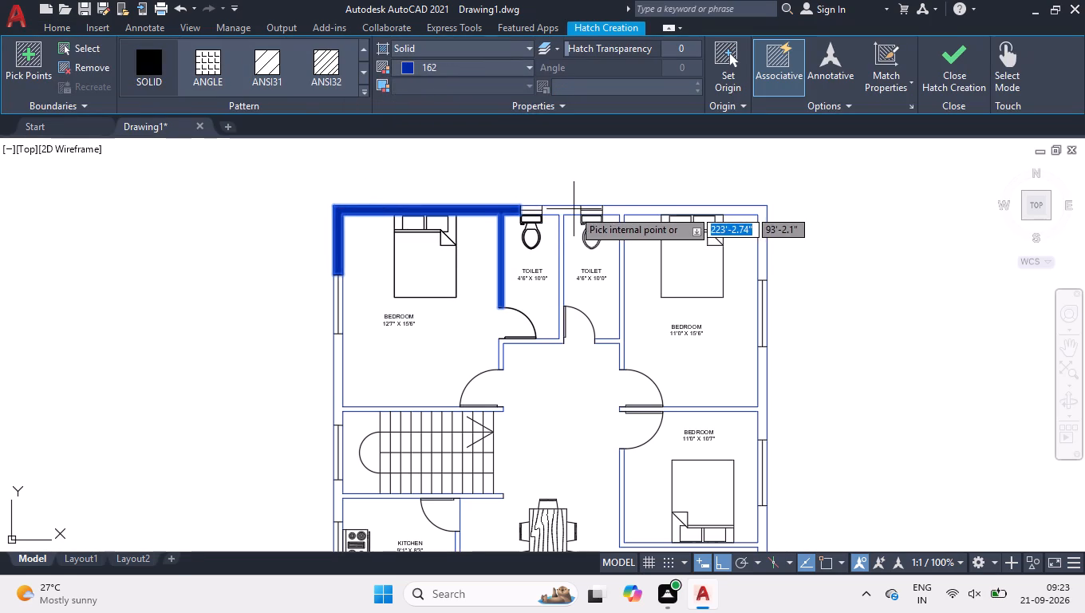
pyautogui.click(570, 209)
pyautogui.click(616, 209)
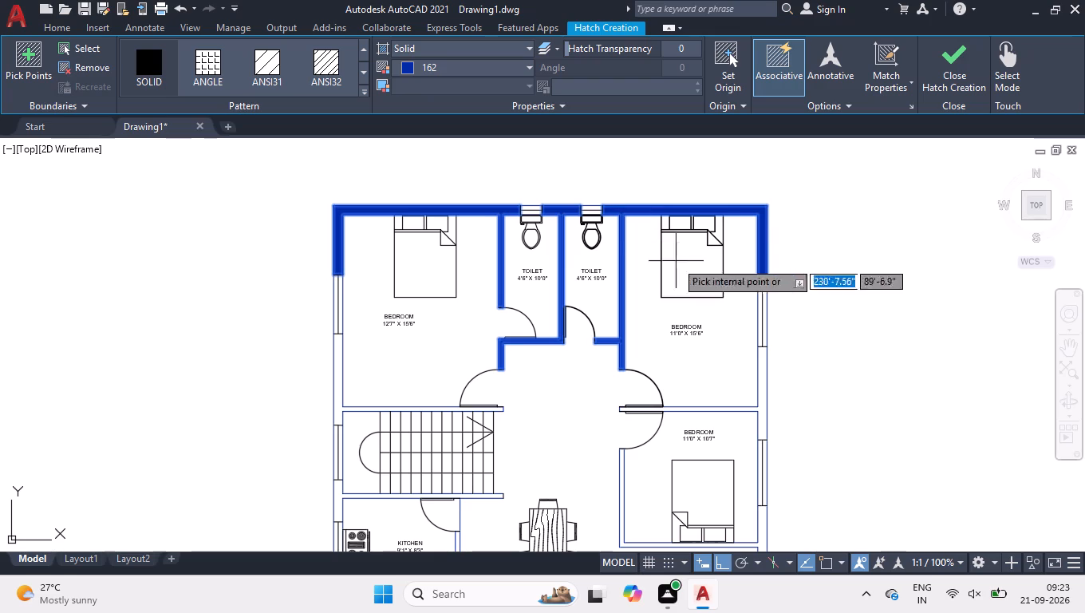
pyautogui.click(761, 382)
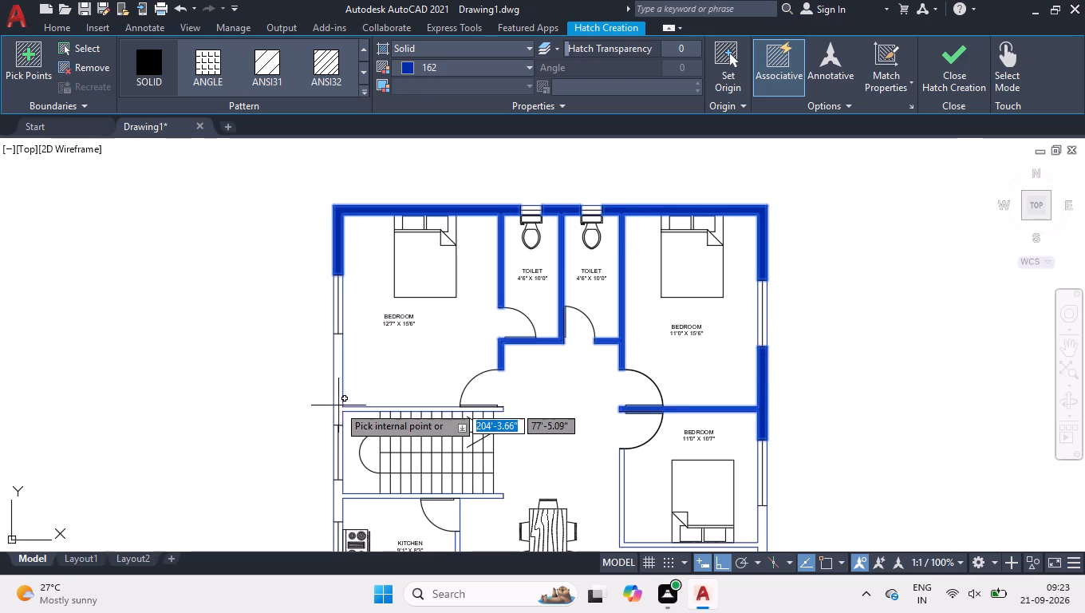
pyautogui.click(337, 405)
# Add the west wall segments north and south of the kitchen window, with their connected inner walls, to the solid hatch.
pyautogui.scroll(-3, 409, 268)
pyautogui.scroll(2, 410, 355)
pyautogui.scroll(1, 356, 297)
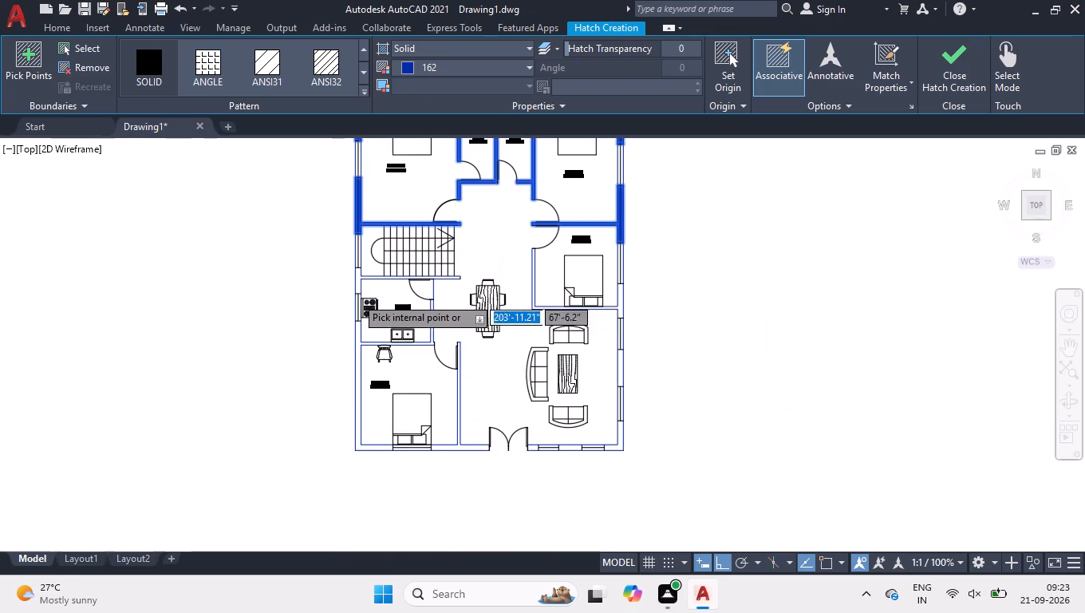
pyautogui.scroll(1, 356, 297)
pyautogui.click(352, 270)
pyautogui.click(357, 405)
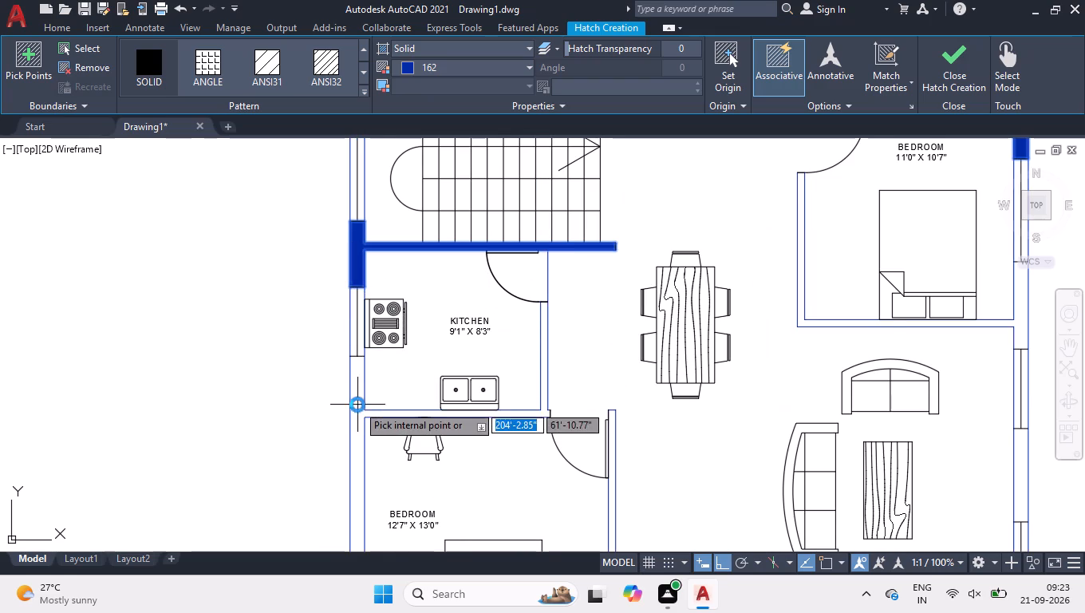
# Add the south wall segments, the southeast corner and the east wall between the two sofa-area windows to the solid hatch.
pyautogui.scroll(-2, 375, 366)
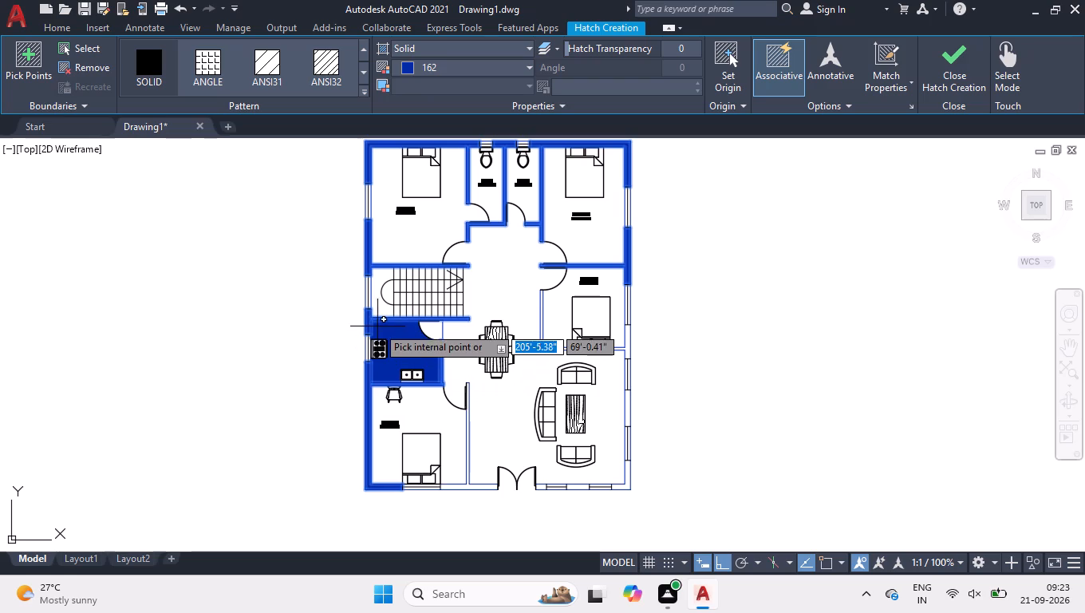
pyautogui.scroll(2, 469, 465)
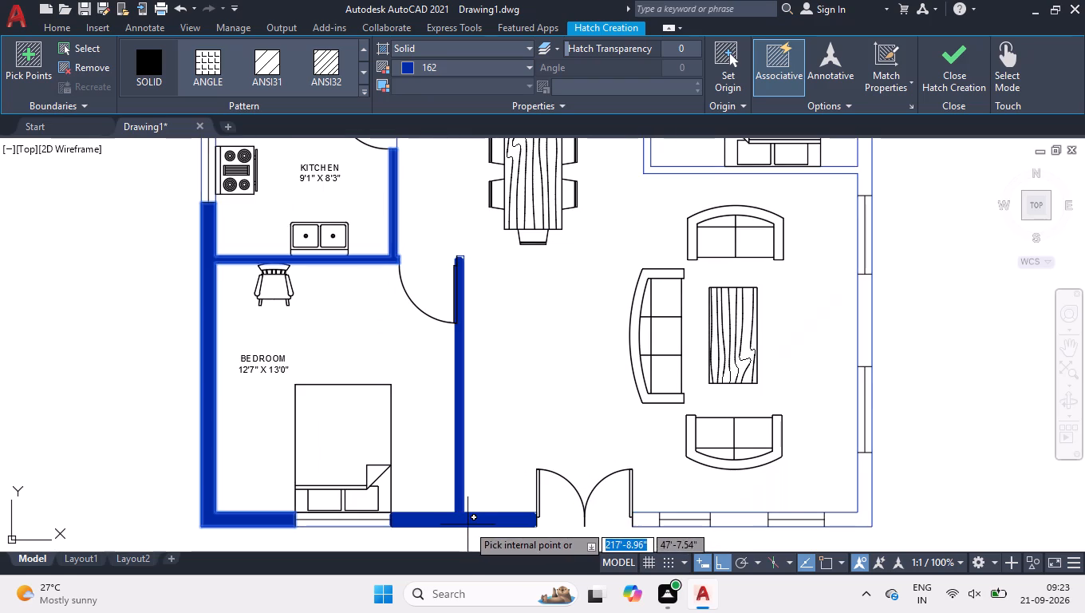
pyautogui.click(468, 524)
pyautogui.click(641, 520)
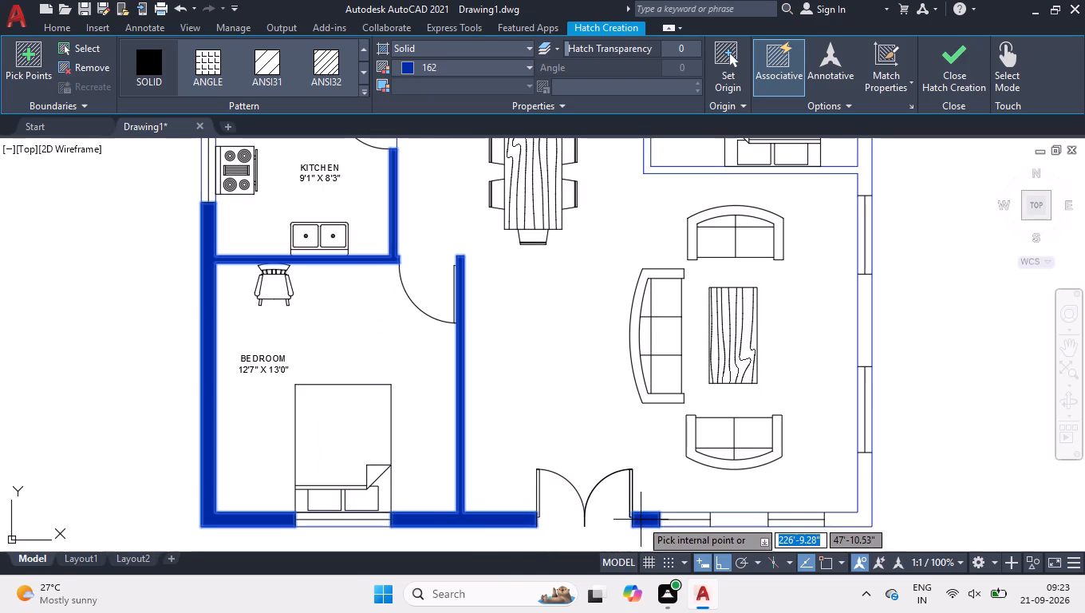
pyautogui.click(732, 519)
pyautogui.click(852, 523)
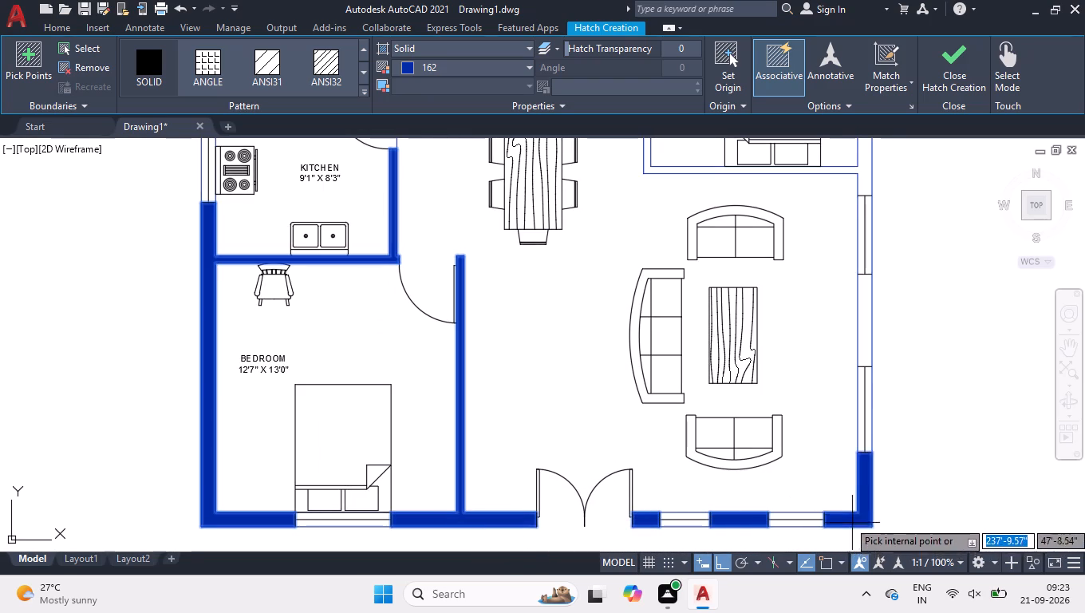
pyautogui.click(865, 338)
# Hatch the east wall segment south of the 11'0" x 10'7" bedroom's window with its connected inner walls, and finish the hatch.
pyautogui.scroll(-2, 771, 452)
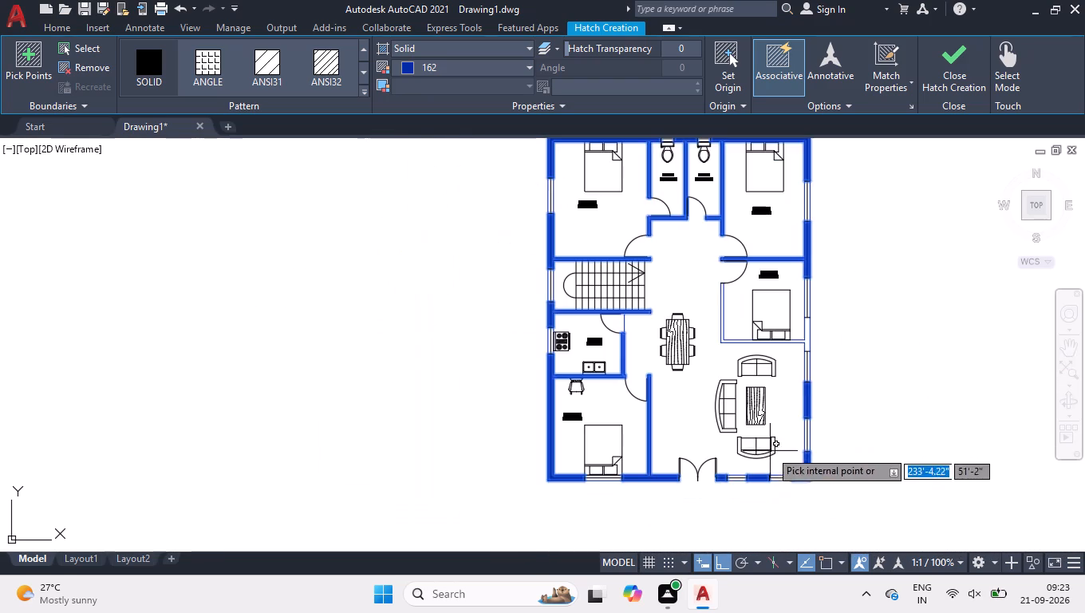
pyautogui.scroll(2, 805, 318)
pyautogui.click(803, 363)
pyautogui.scroll(-2, 804, 363)
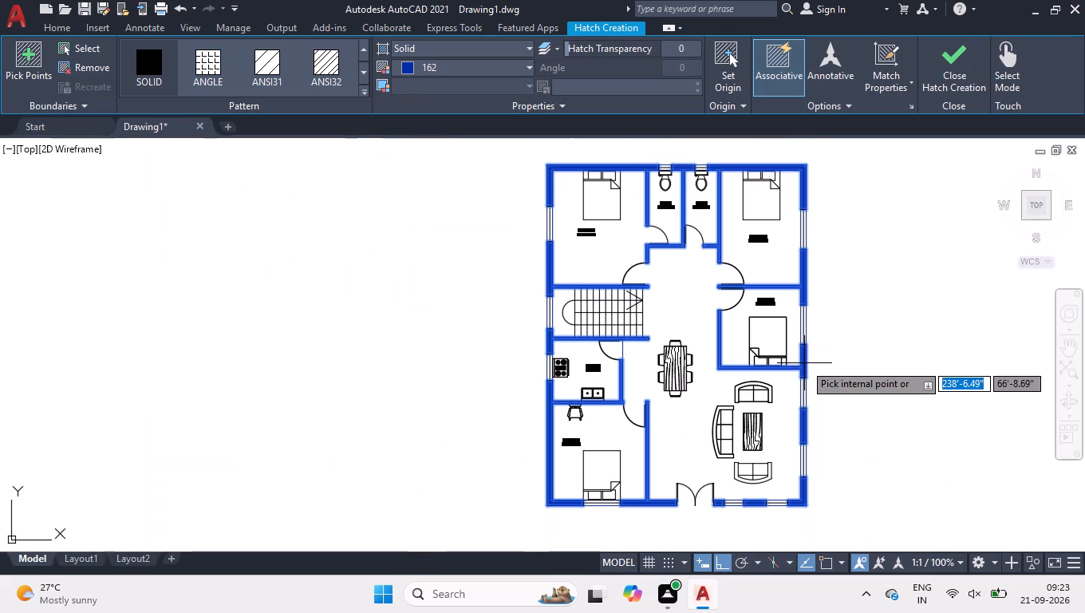
pyautogui.press('Return')
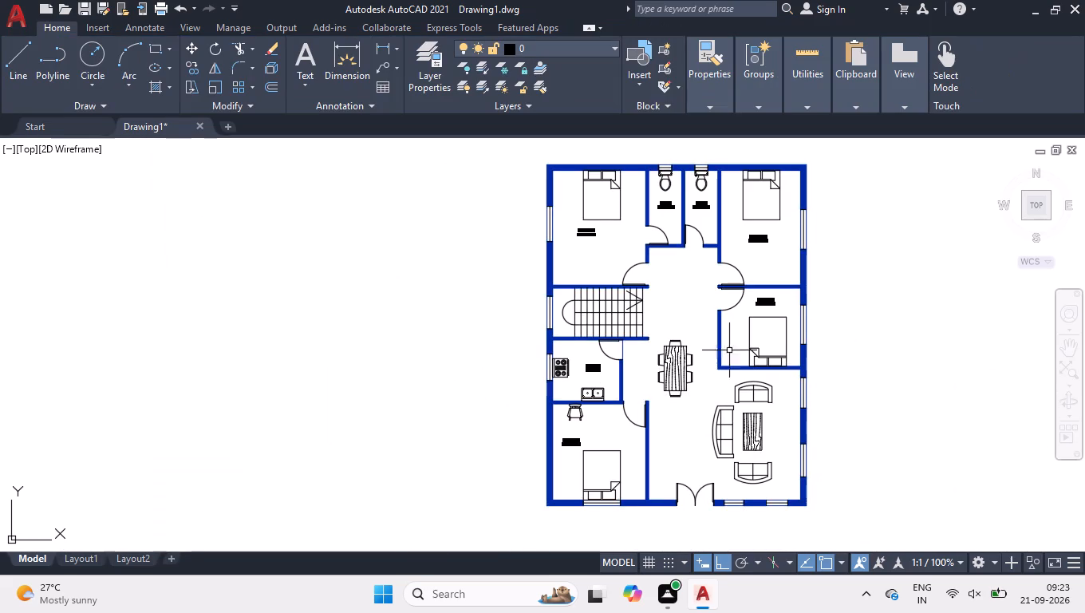
# Write the centred multiline text V, 5" high in Arial, above the west toilet's north window.
pyautogui.click(1039, 204)
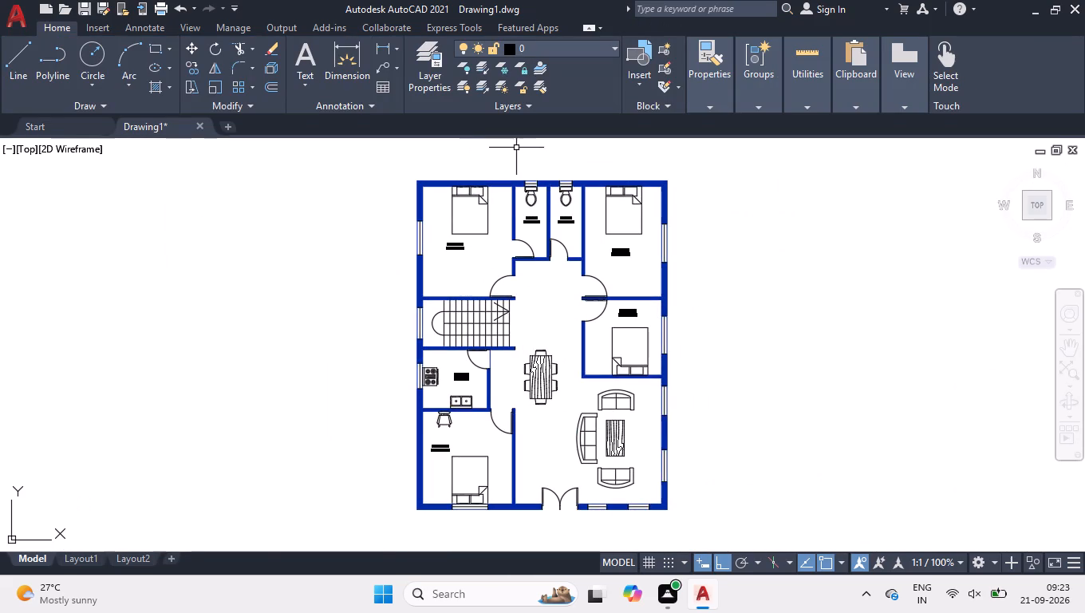
pyautogui.scroll(2, 519, 149)
pyautogui.scroll(1, 600, 206)
pyautogui.scroll(1, 507, 229)
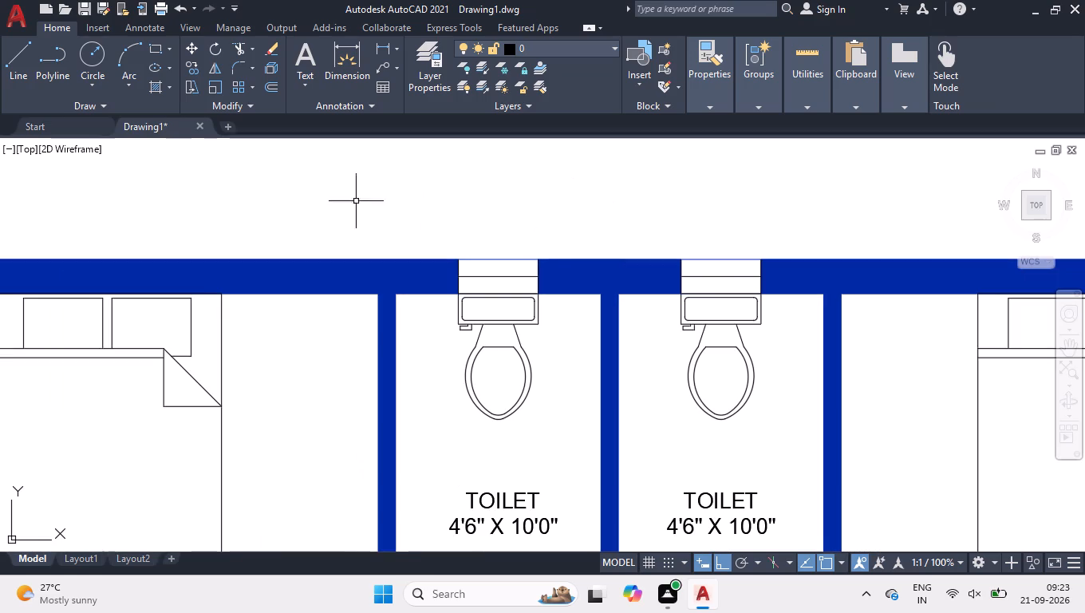
pyautogui.click(299, 54)
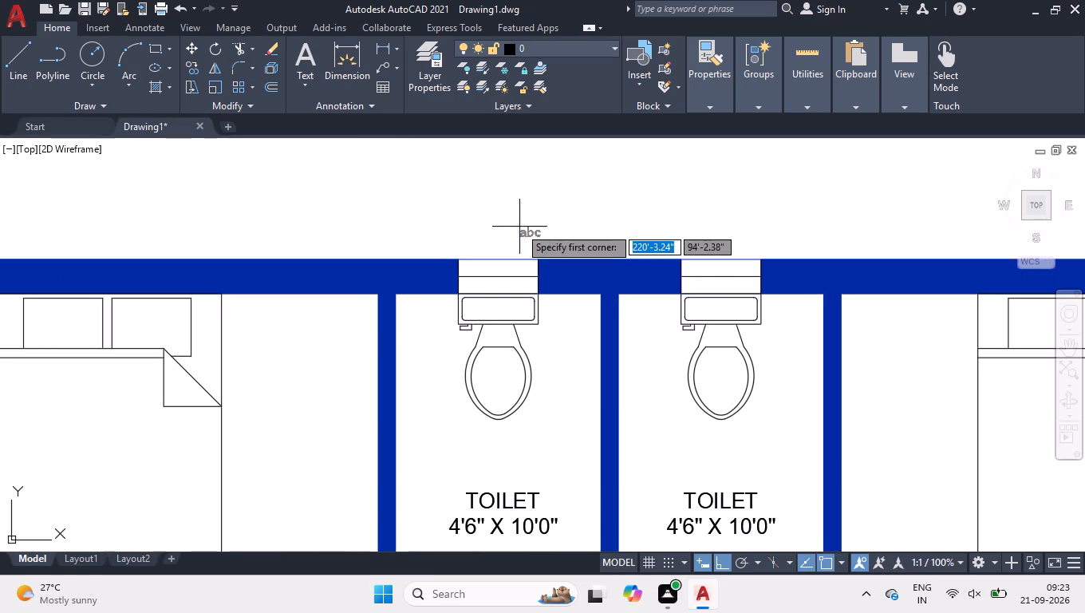
pyautogui.click(461, 196)
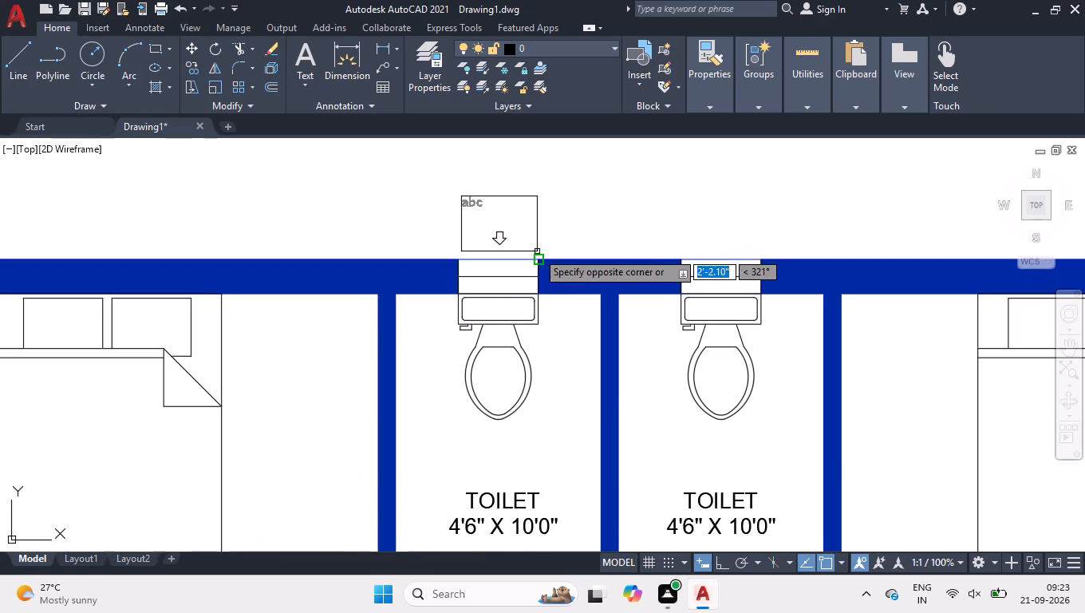
pyautogui.click(533, 246)
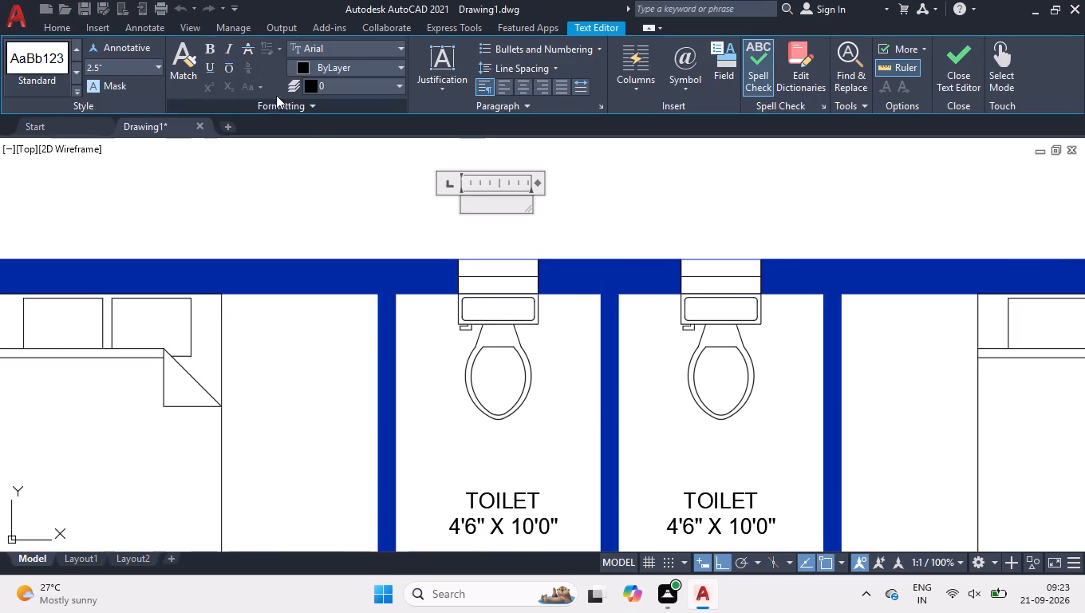
pyautogui.click(108, 62)
pyautogui.press('5')
pyautogui.press('Return')
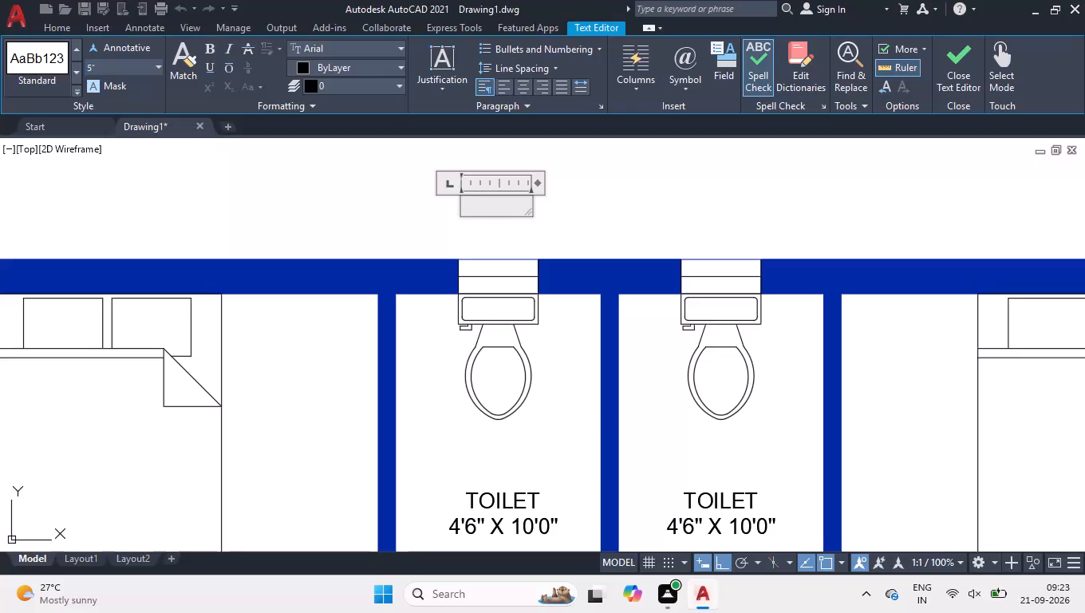
pyautogui.click(525, 89)
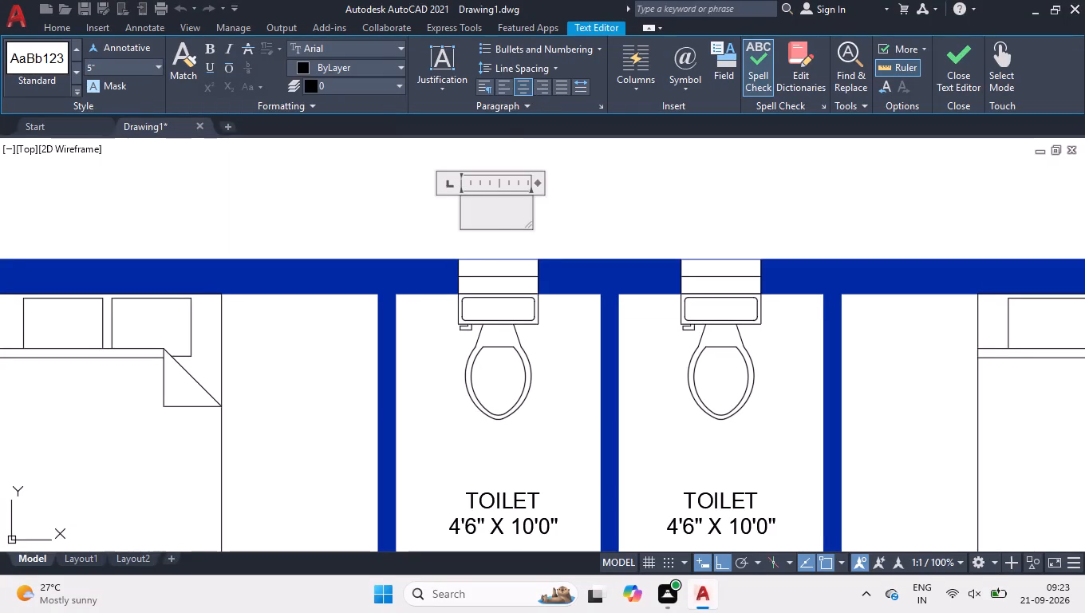
pyautogui.click(497, 212)
pyautogui.press('v')
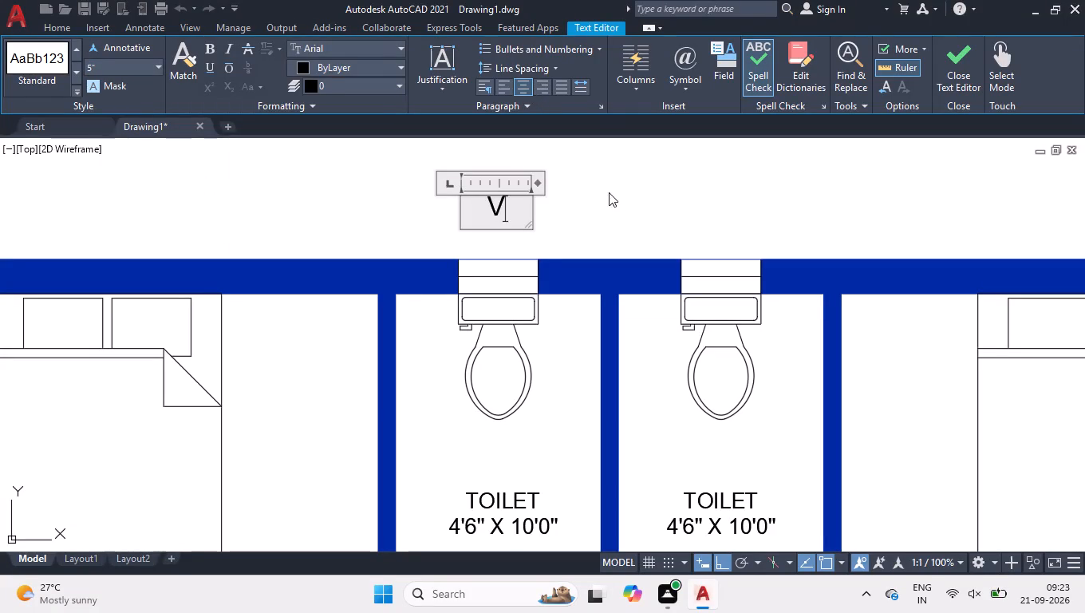
pyautogui.click(609, 192)
# Move the V label straight down, closer to the west toilet's window.
pyautogui.click(472, 178)
pyautogui.click(520, 216)
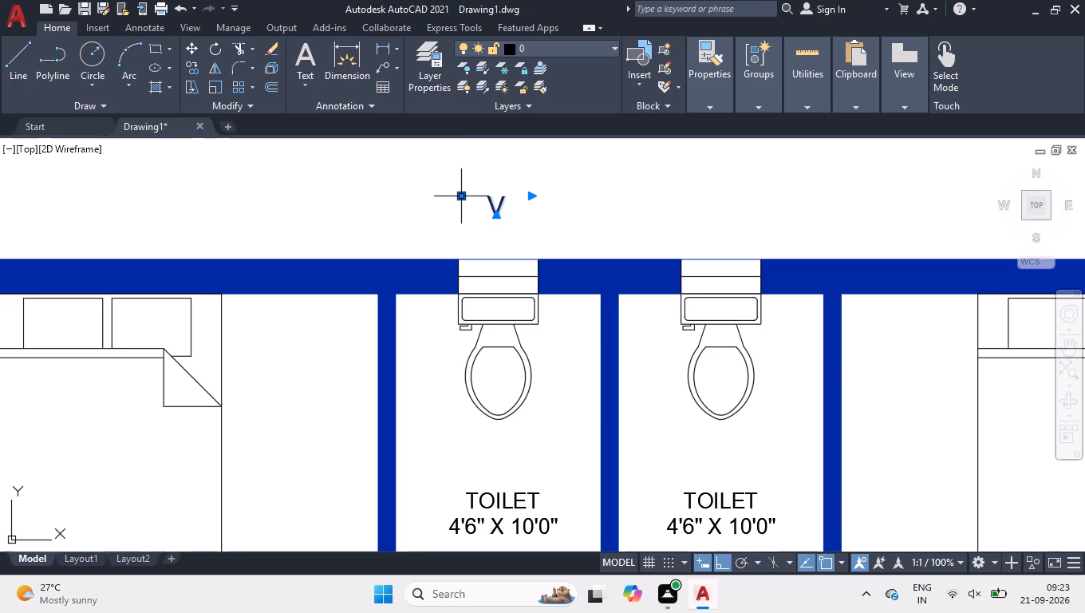
pyautogui.click(465, 192)
pyautogui.click(466, 224)
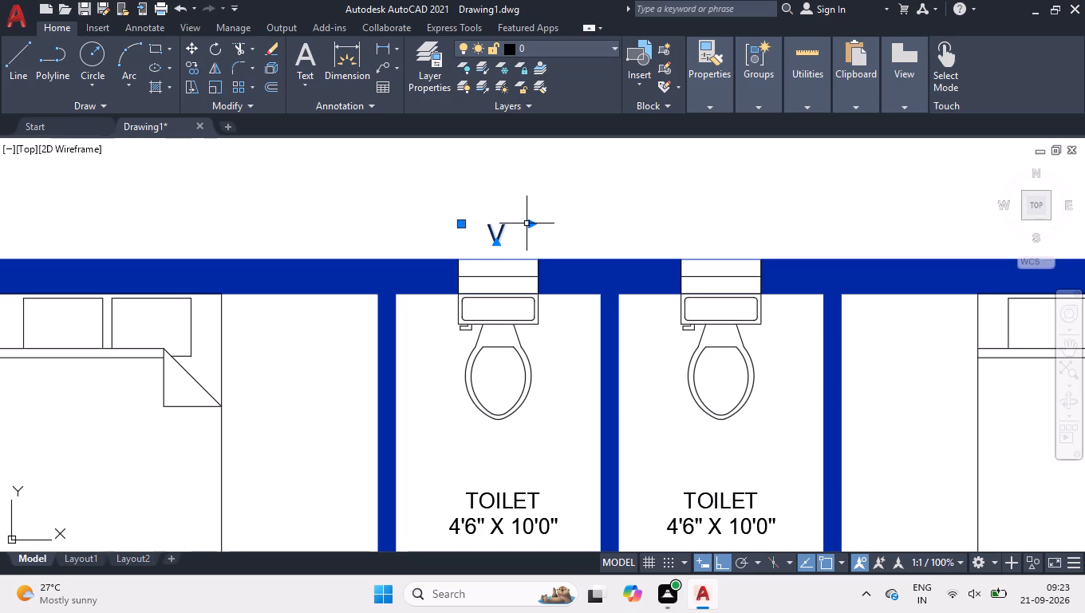
# Narrow the V label's text frame by pulling in its east edge.
pyautogui.click(534, 227)
pyautogui.click(512, 227)
pyautogui.scroll(4, 483, 223)
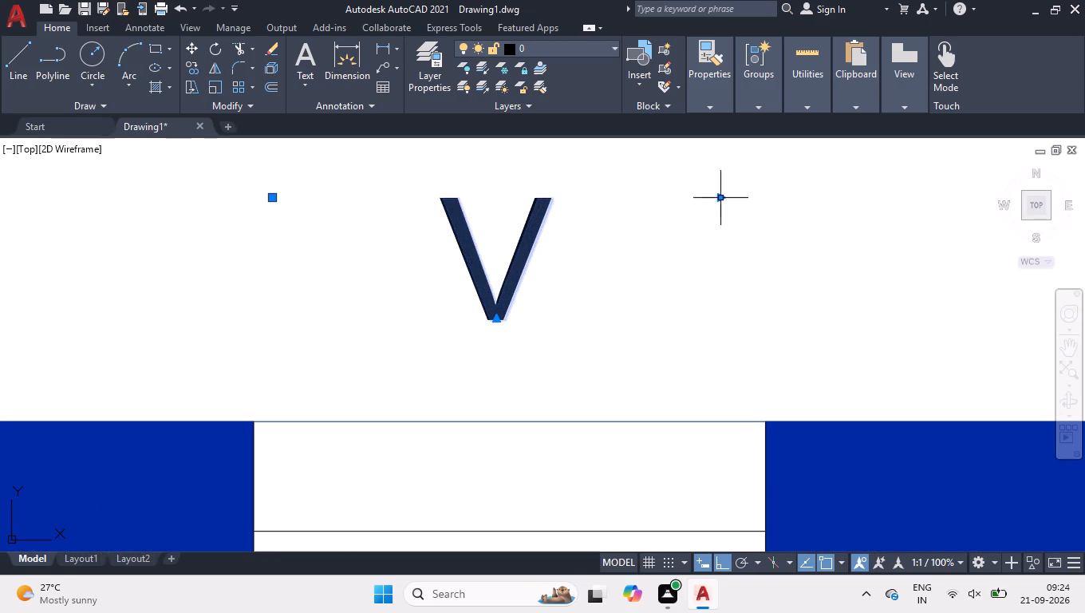
pyautogui.click(720, 196)
pyautogui.click(575, 200)
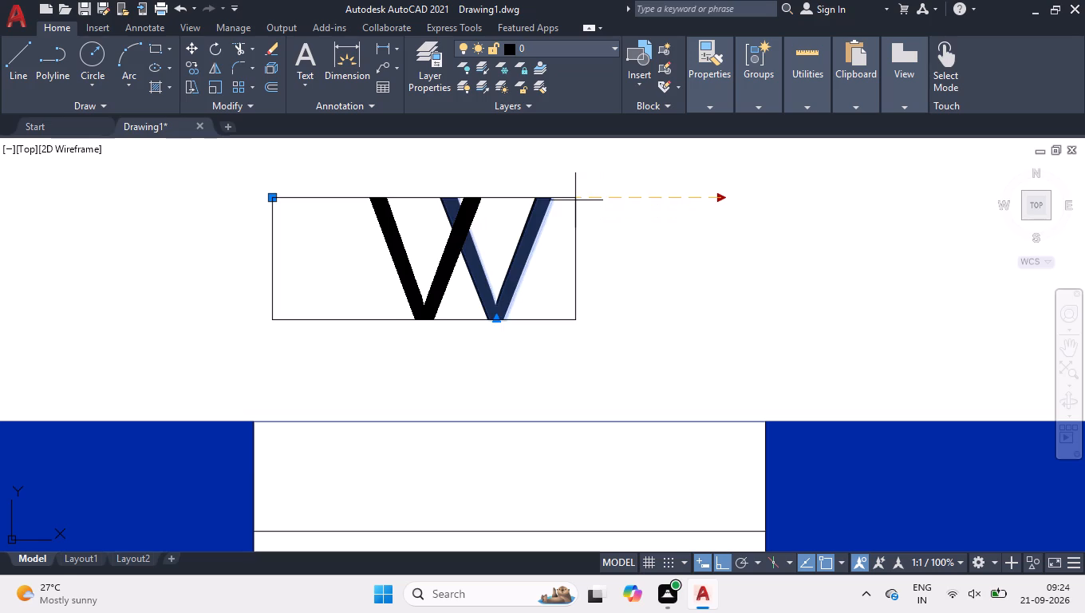
# Move the V label closer to the wall, turn on polar tracking, and shift it east to centre it over the west toilet's window.
pyautogui.scroll(-2, 505, 218)
pyautogui.scroll(2, 404, 275)
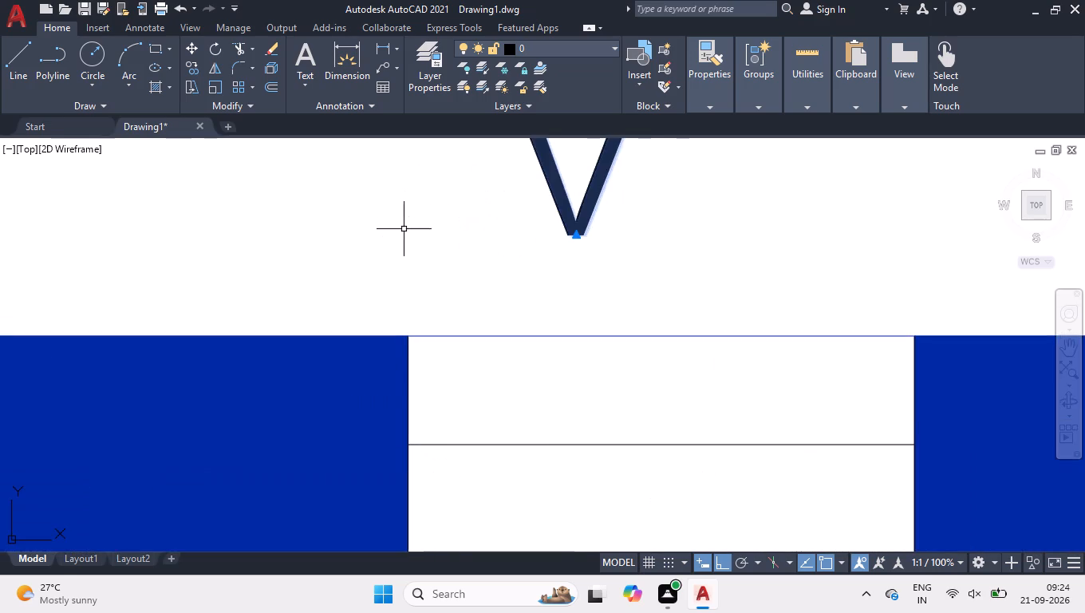
pyautogui.scroll(-2, 404, 232)
pyautogui.scroll(1, 393, 168)
pyautogui.click(421, 196)
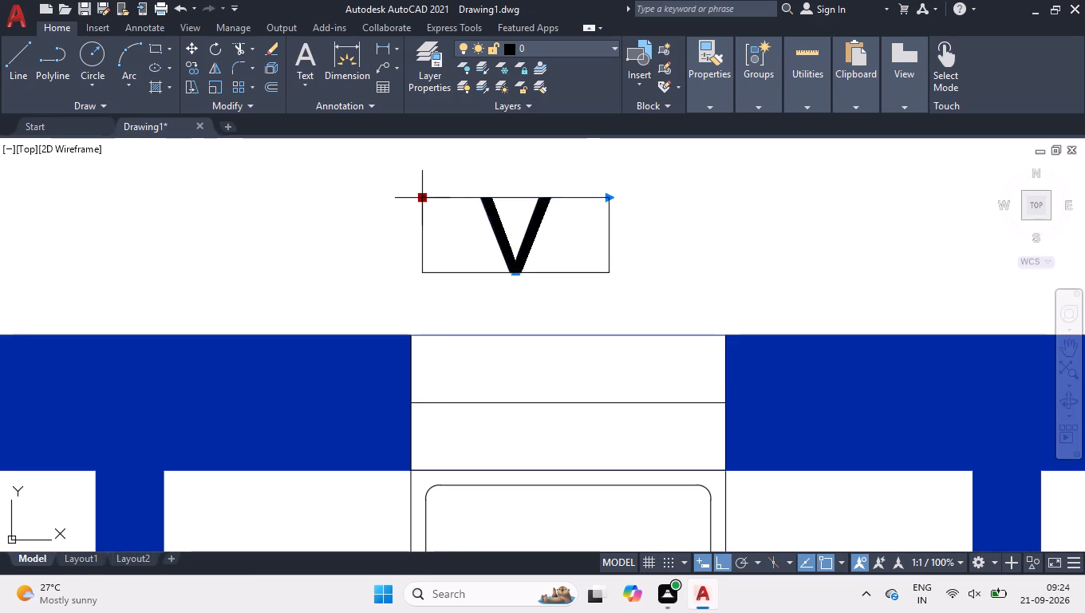
pyautogui.click(454, 238)
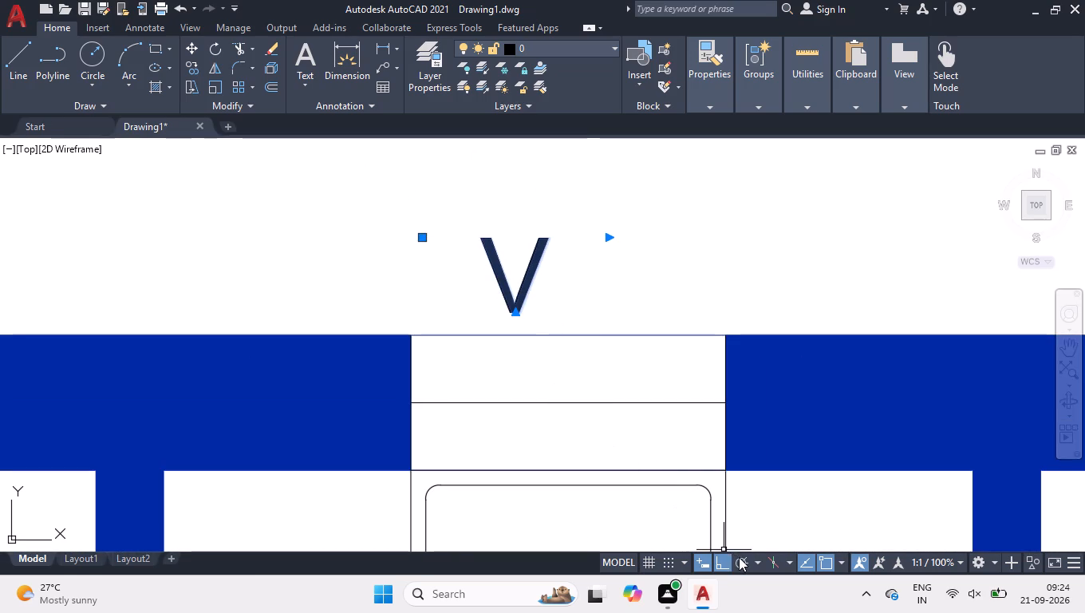
pyautogui.click(740, 558)
pyautogui.click(421, 236)
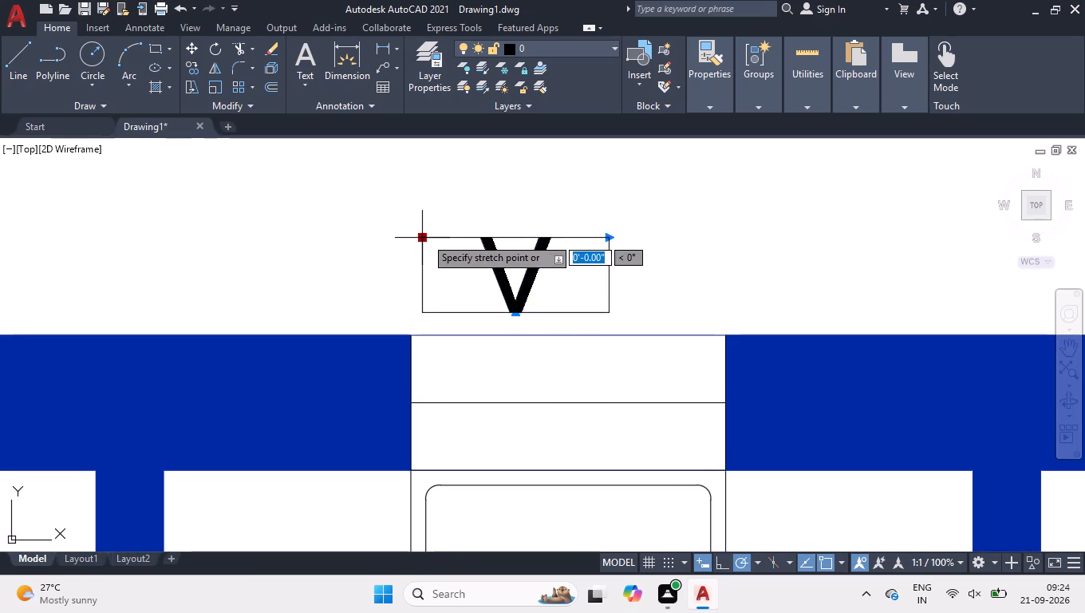
pyautogui.click(452, 236)
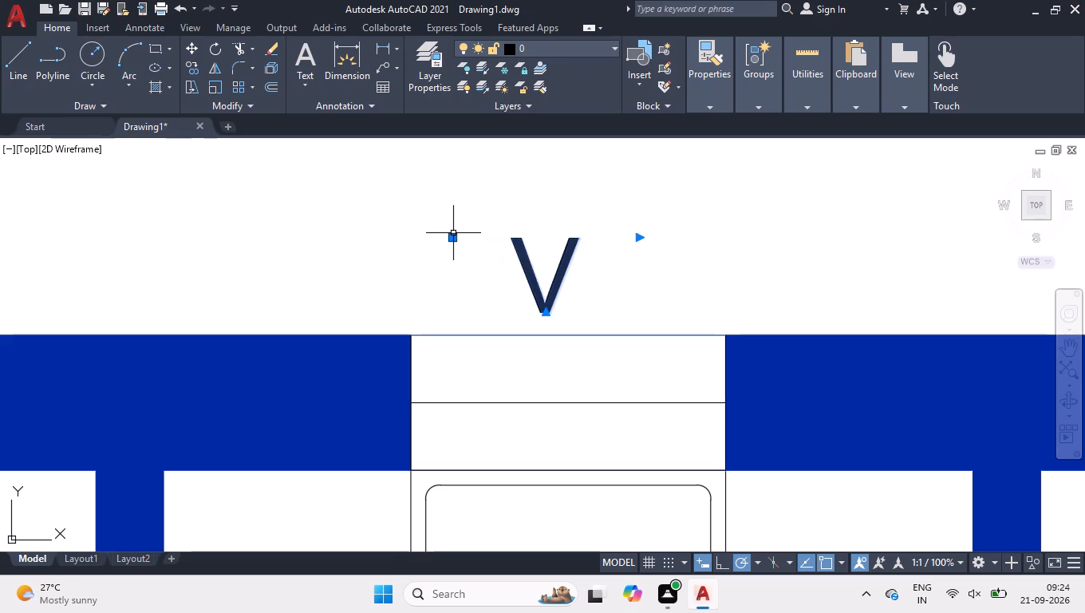
# Copy the V label about 4'-11" due east, above the east toilet's window.
pyautogui.write('COP')
pyautogui.press('Return')
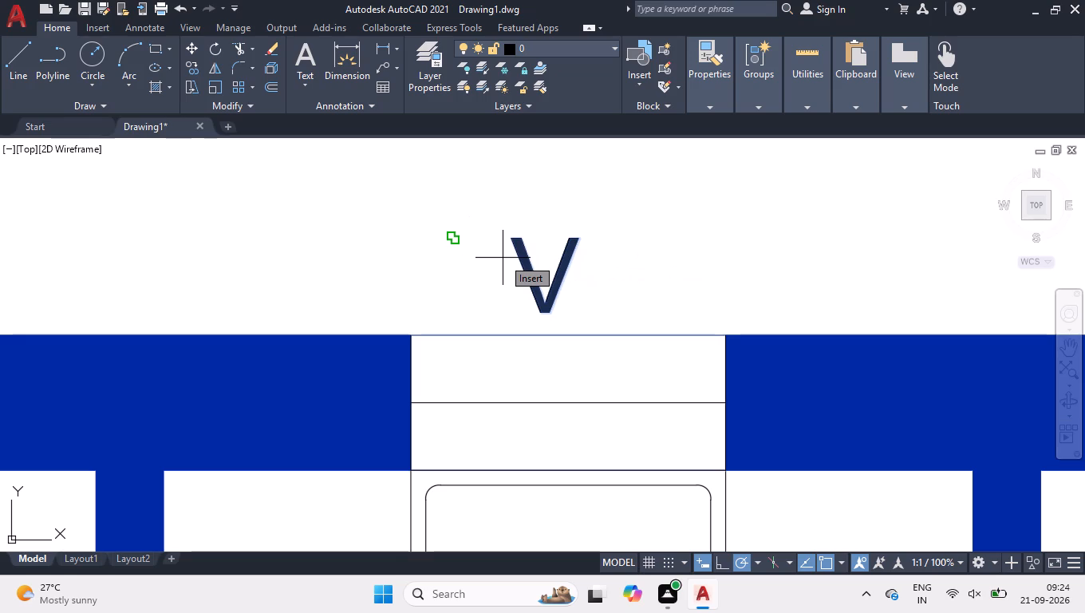
pyautogui.click(519, 259)
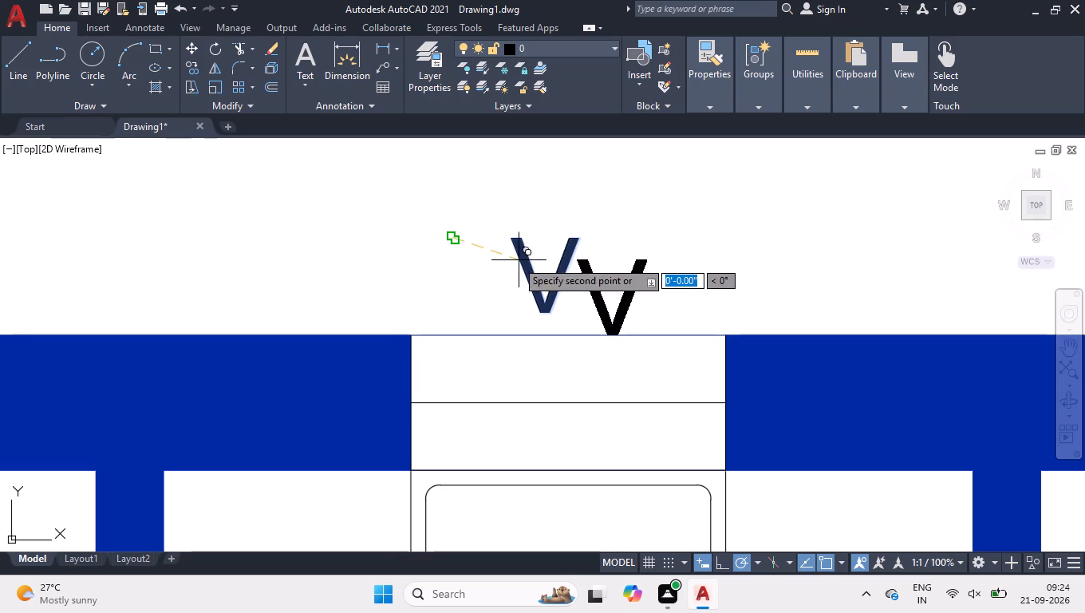
pyautogui.scroll(-2, 520, 261)
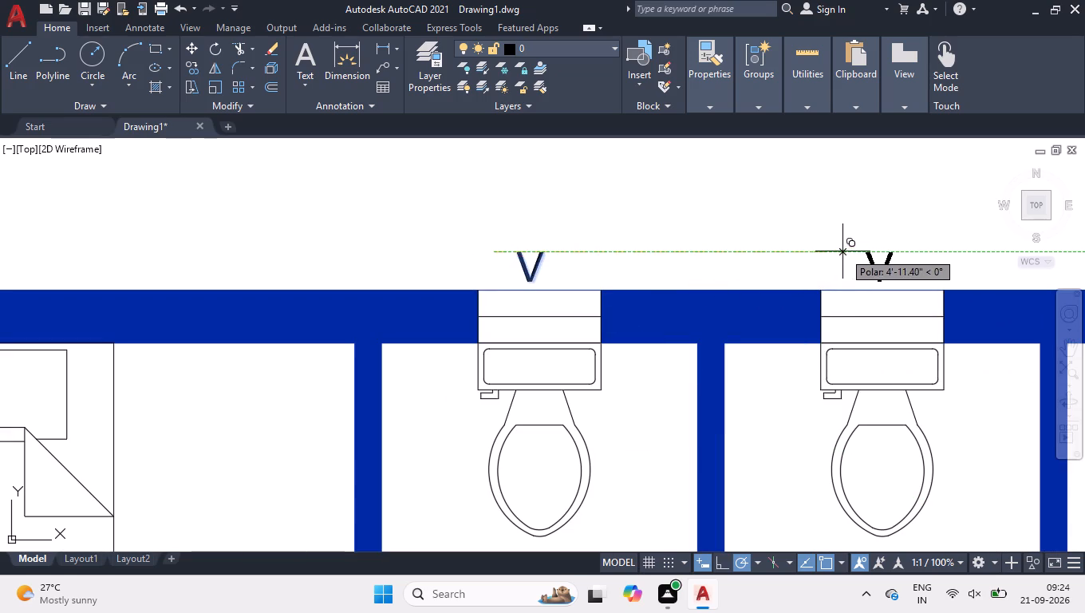
pyautogui.click(840, 251)
# Place copies of the V label outside the west windows of the 12'7" x 15'6" bedroom, the staircase and the kitchen.
pyautogui.scroll(-3, 673, 196)
pyautogui.scroll(-1, 603, 184)
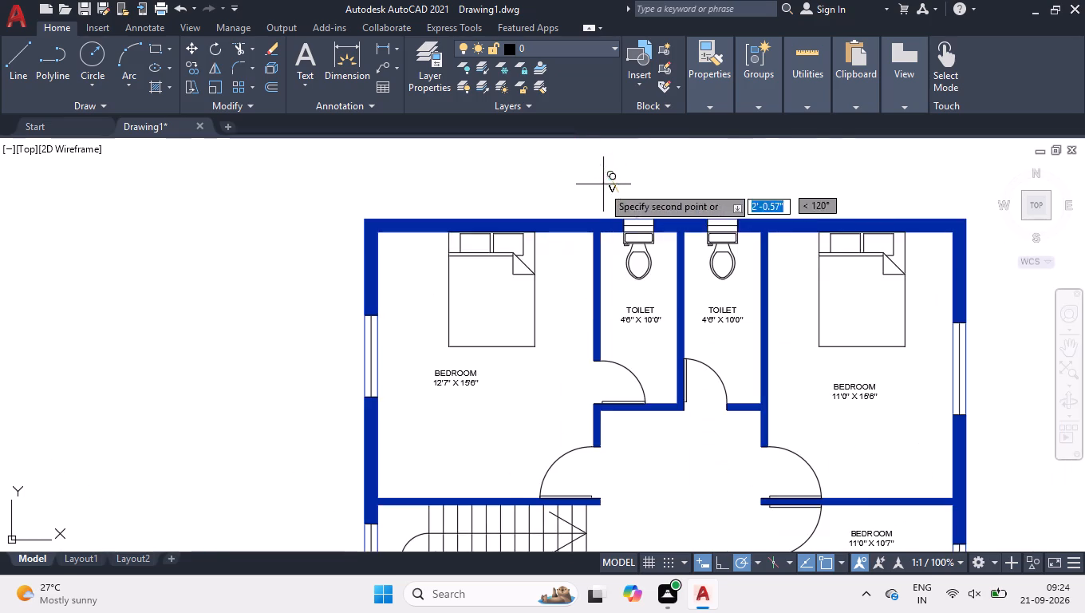
pyautogui.scroll(3, 373, 300)
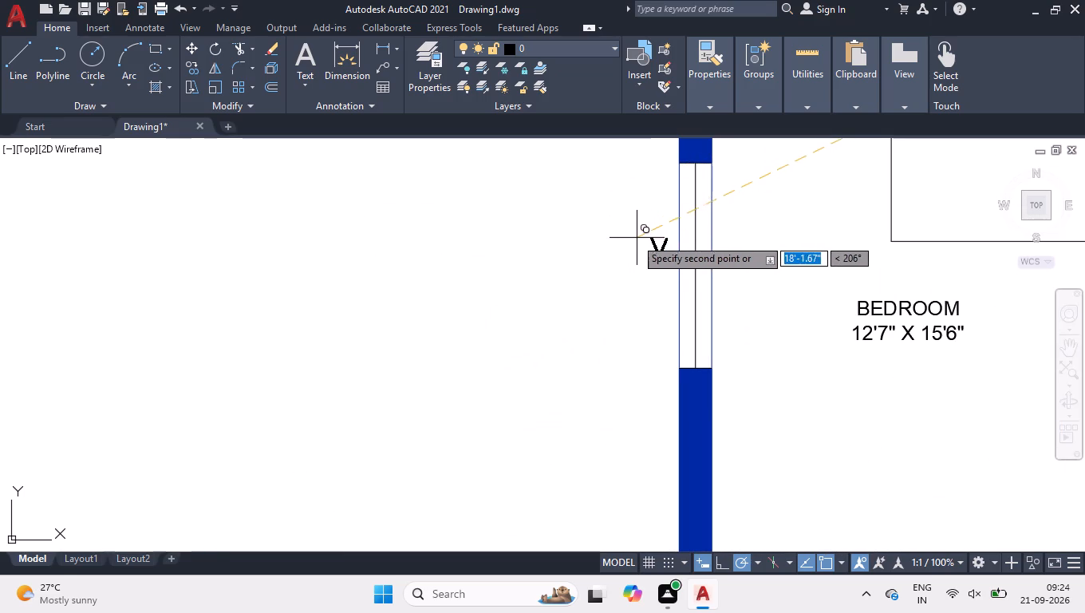
pyautogui.click(633, 236)
pyautogui.scroll(-2, 422, 87)
pyautogui.scroll(-2, 446, 270)
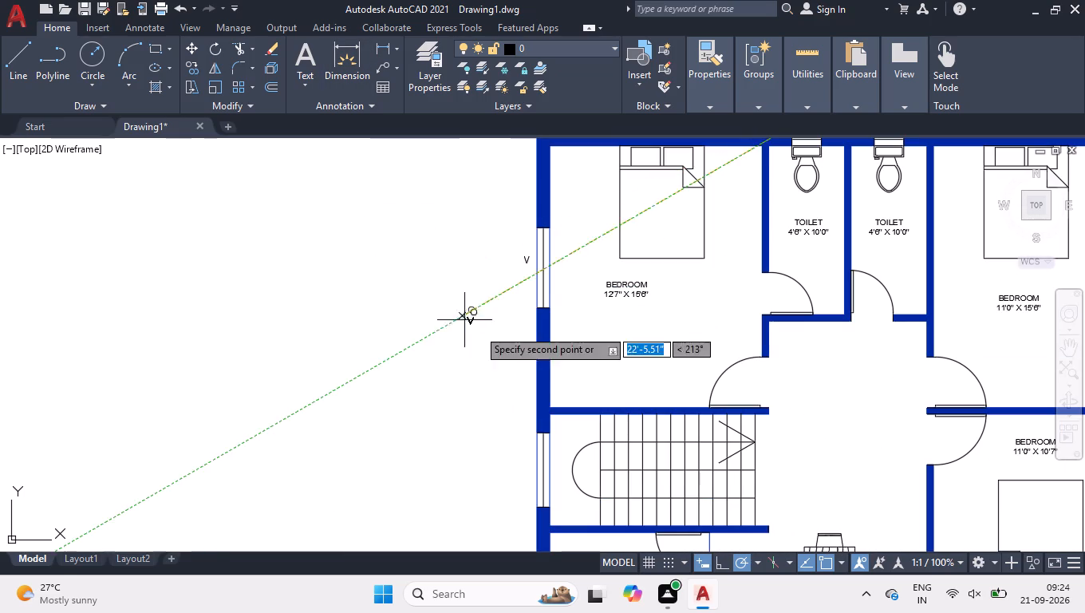
pyautogui.click(518, 465)
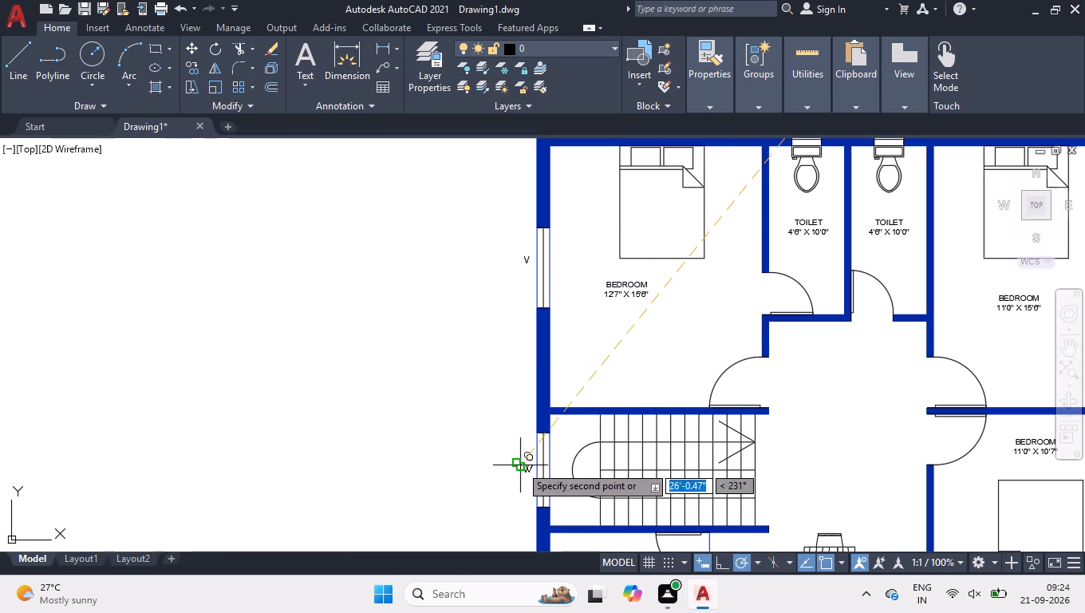
pyautogui.scroll(-2, 488, 352)
pyautogui.scroll(2, 468, 471)
pyautogui.scroll(3, 528, 416)
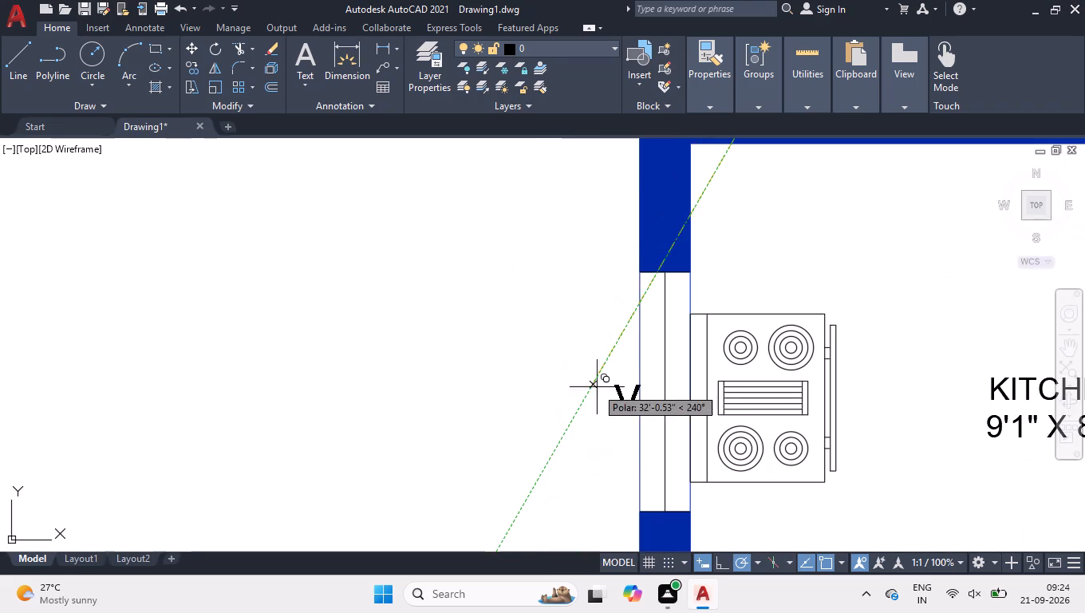
pyautogui.click(580, 376)
# Place copies of the V label below the south bedroom's window and the two windows east of the main double door.
pyautogui.scroll(-3, 524, 287)
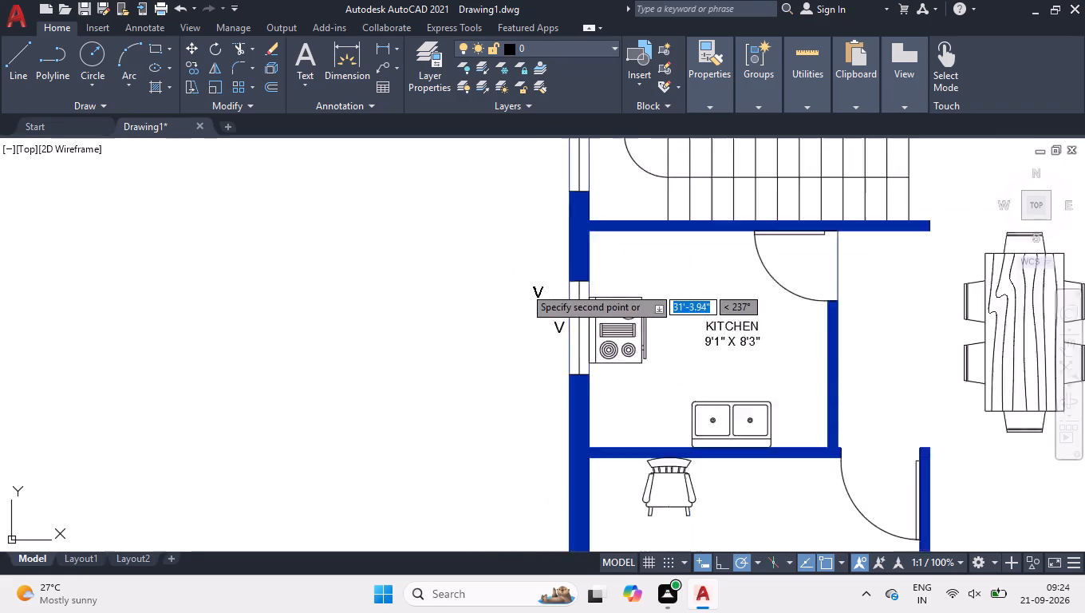
pyautogui.scroll(-2, 522, 283)
pyautogui.scroll(3, 609, 436)
pyautogui.scroll(1, 443, 359)
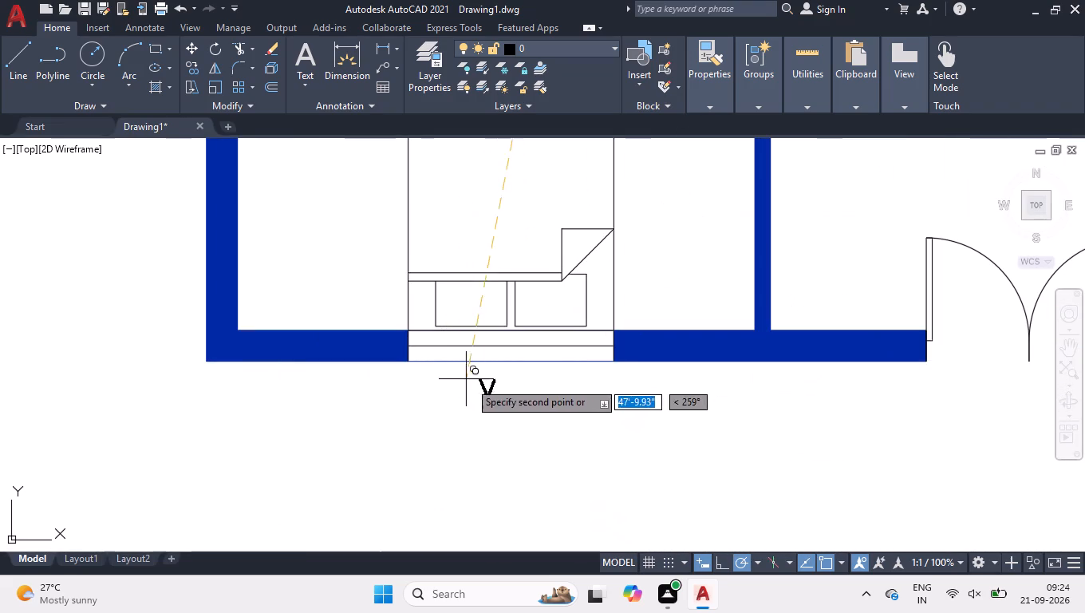
pyautogui.click(497, 385)
pyautogui.scroll(-3, 468, 357)
pyautogui.scroll(3, 634, 382)
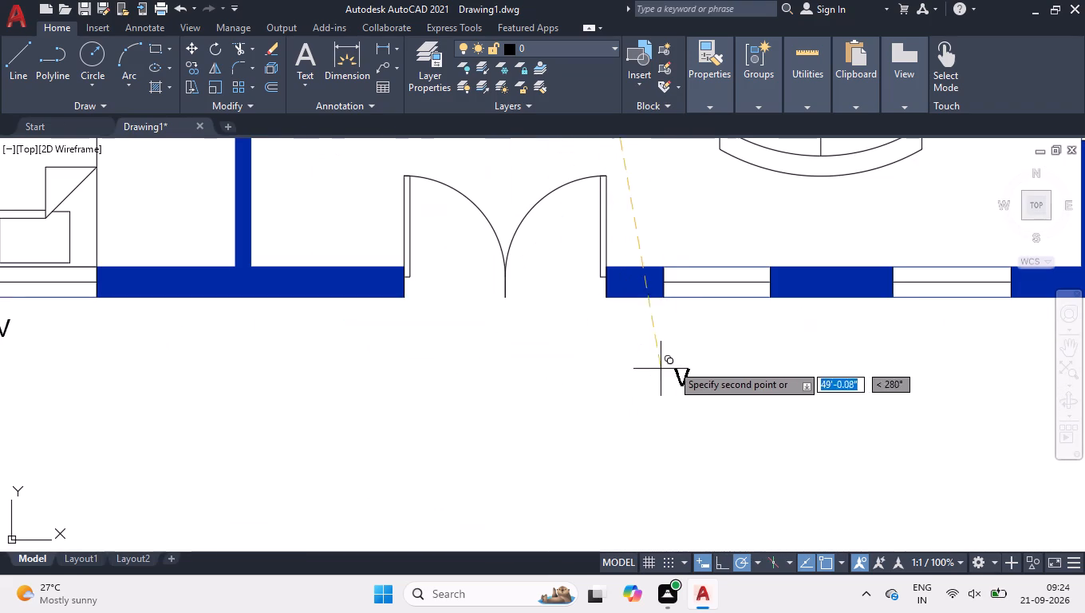
pyautogui.click(700, 313)
pyautogui.scroll(-1, 645, 331)
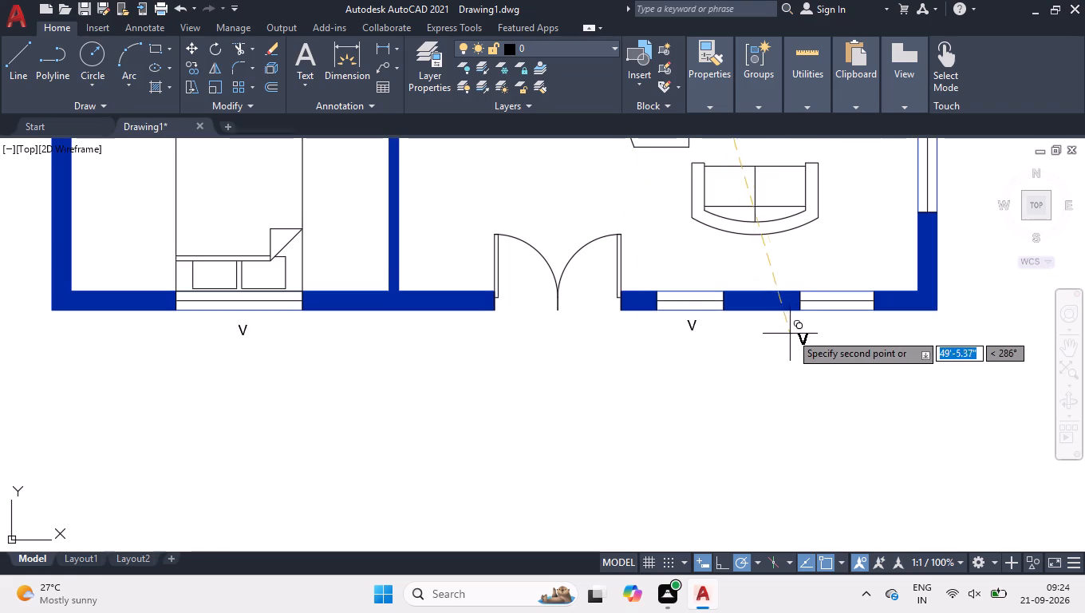
pyautogui.click(823, 321)
# Place copies of the V label outside the living area's two east windows.
pyautogui.scroll(-1, 717, 371)
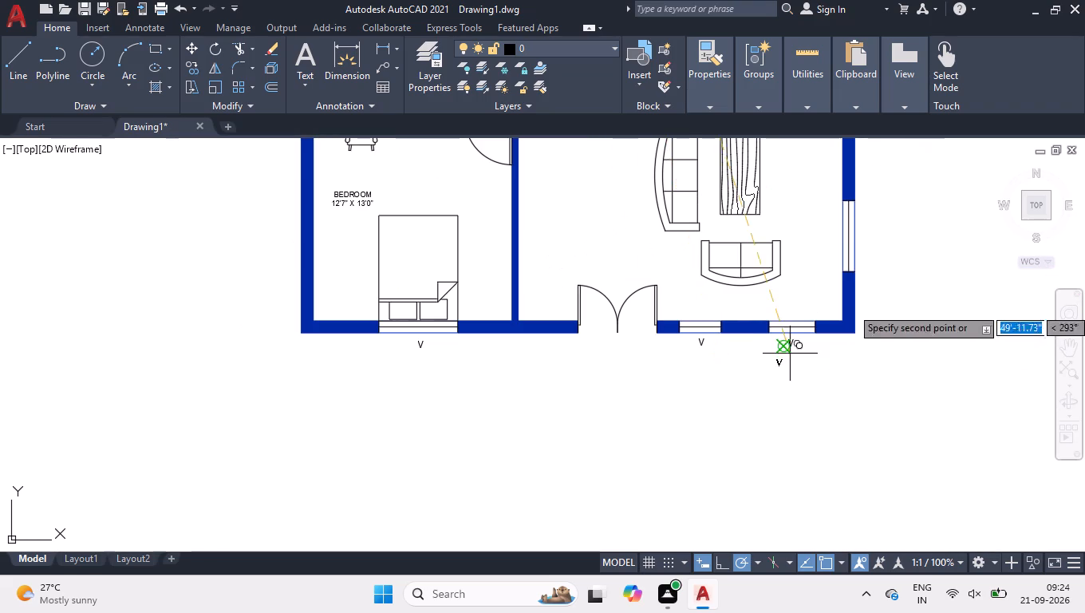
pyautogui.scroll(2, 870, 219)
pyautogui.click(825, 242)
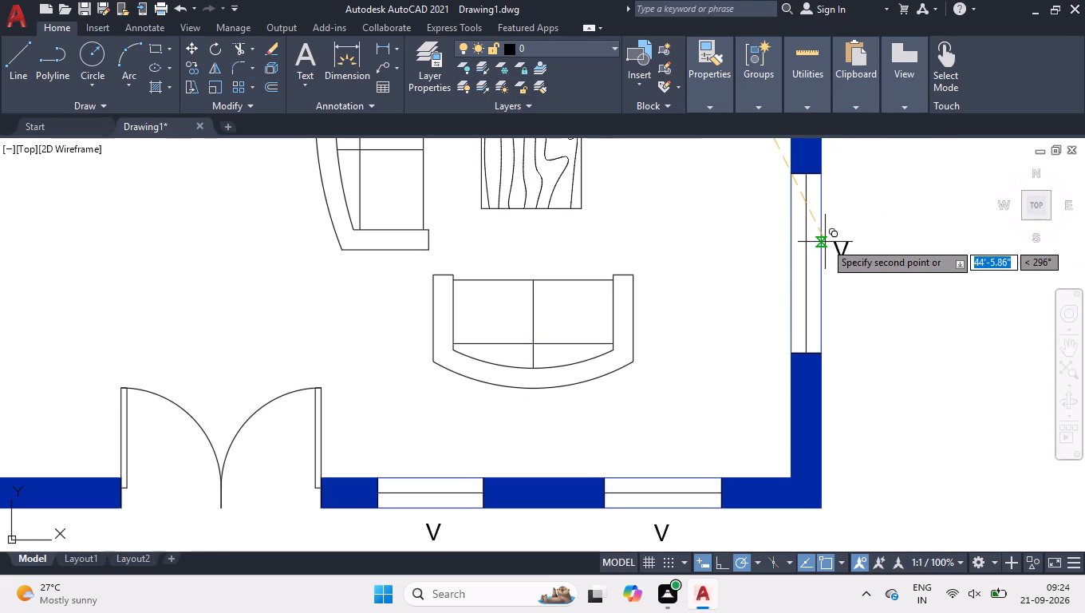
pyautogui.scroll(-2, 775, 263)
pyautogui.scroll(-2, 710, 360)
pyautogui.scroll(2, 759, 253)
pyautogui.scroll(3, 676, 287)
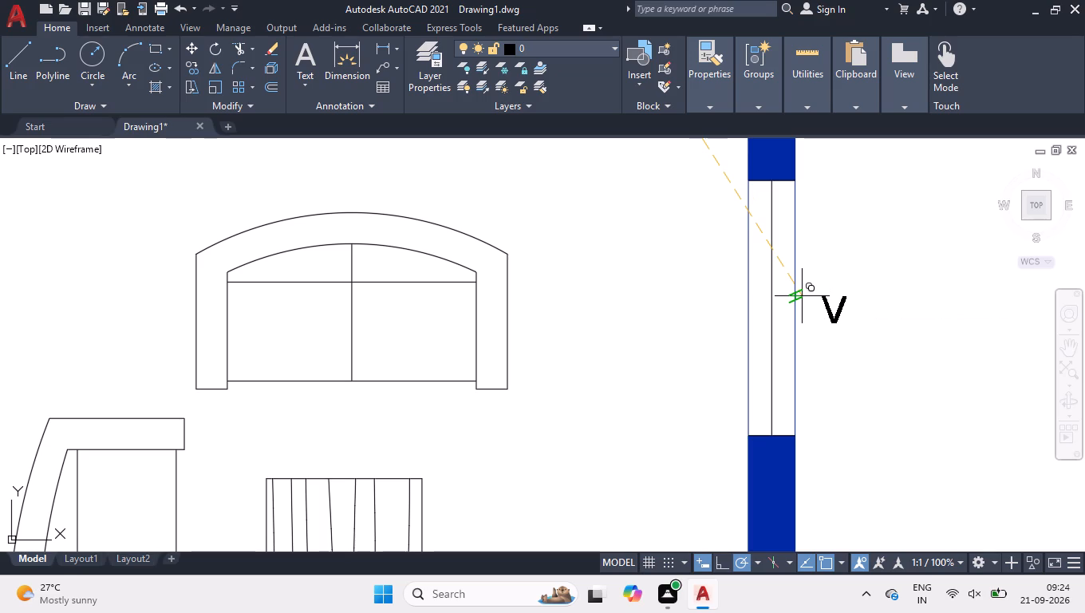
pyautogui.scroll(2, 802, 296)
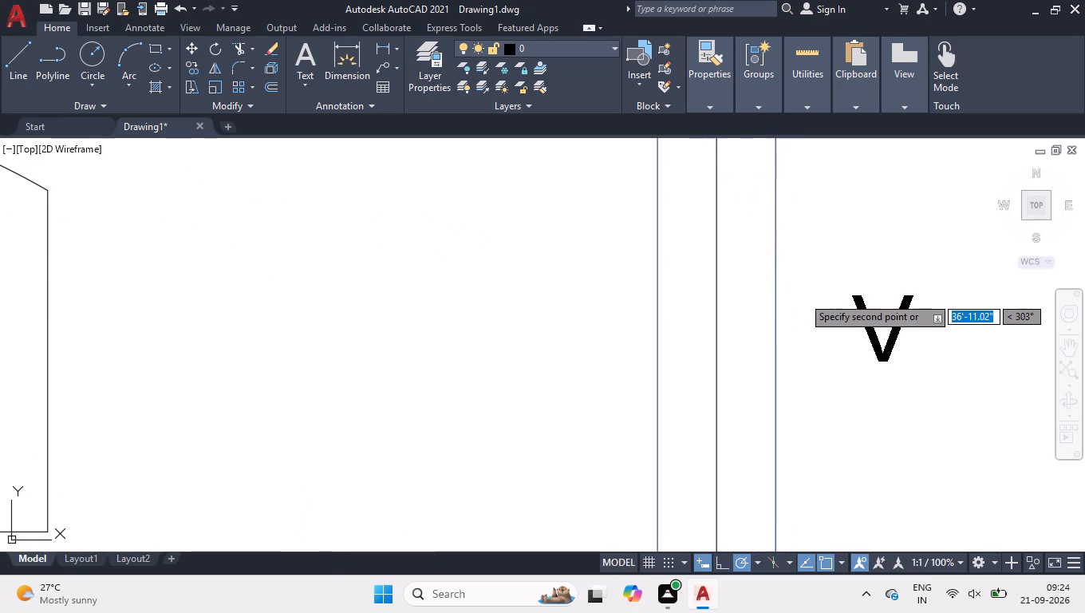
pyautogui.click(759, 310)
# Place copies of the V label outside the east windows of the 11'0" x 10'7" and 11'0" x 15'6" bedrooms.
pyautogui.scroll(-5, 759, 323)
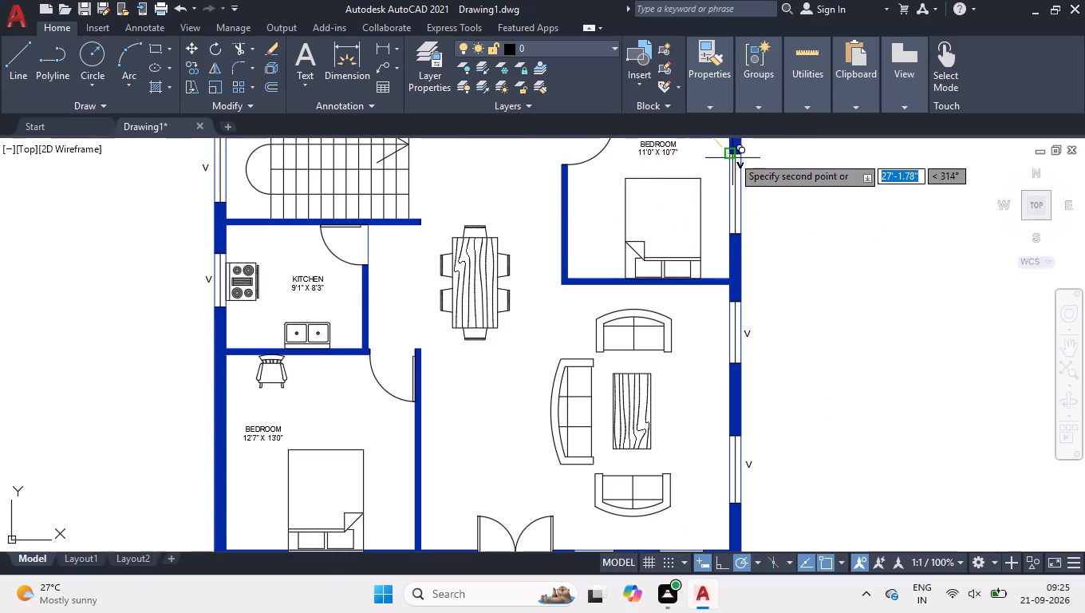
pyautogui.scroll(3, 737, 142)
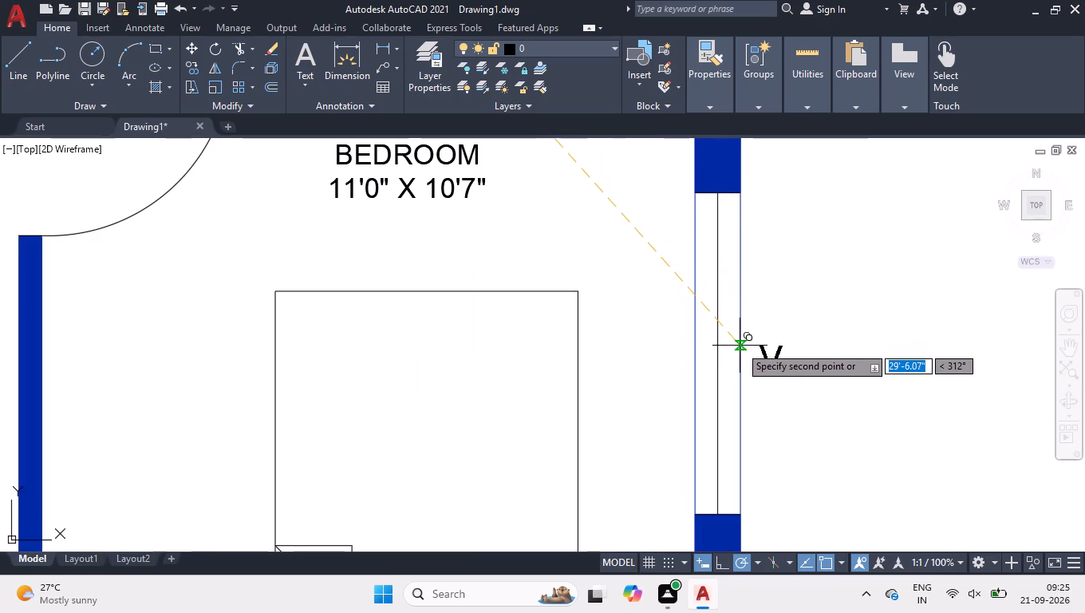
pyautogui.click(739, 346)
pyautogui.scroll(-4, 716, 310)
pyautogui.scroll(3, 719, 183)
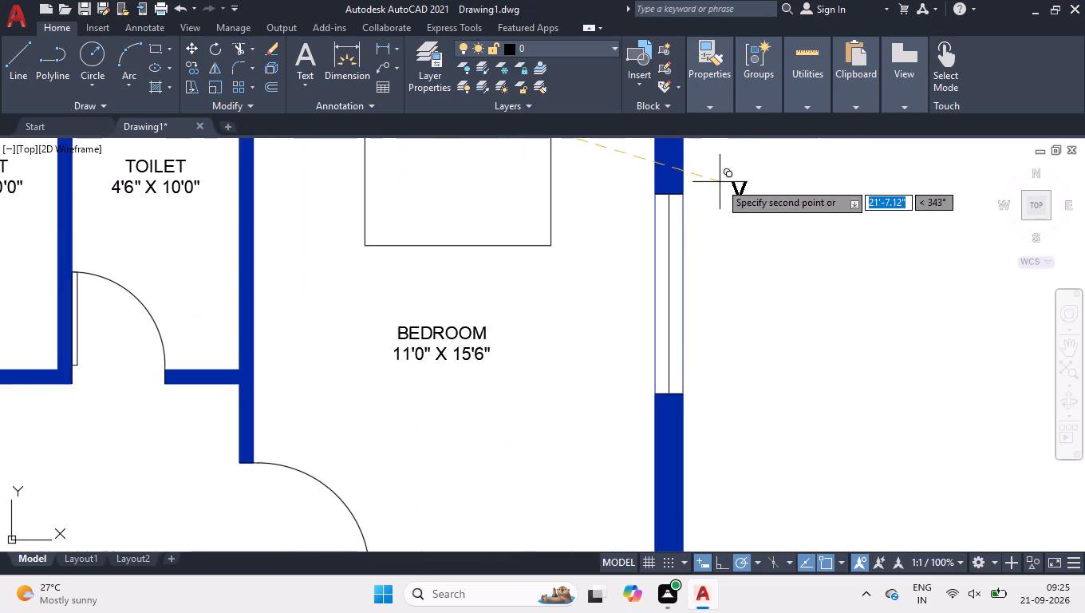
pyautogui.click(688, 282)
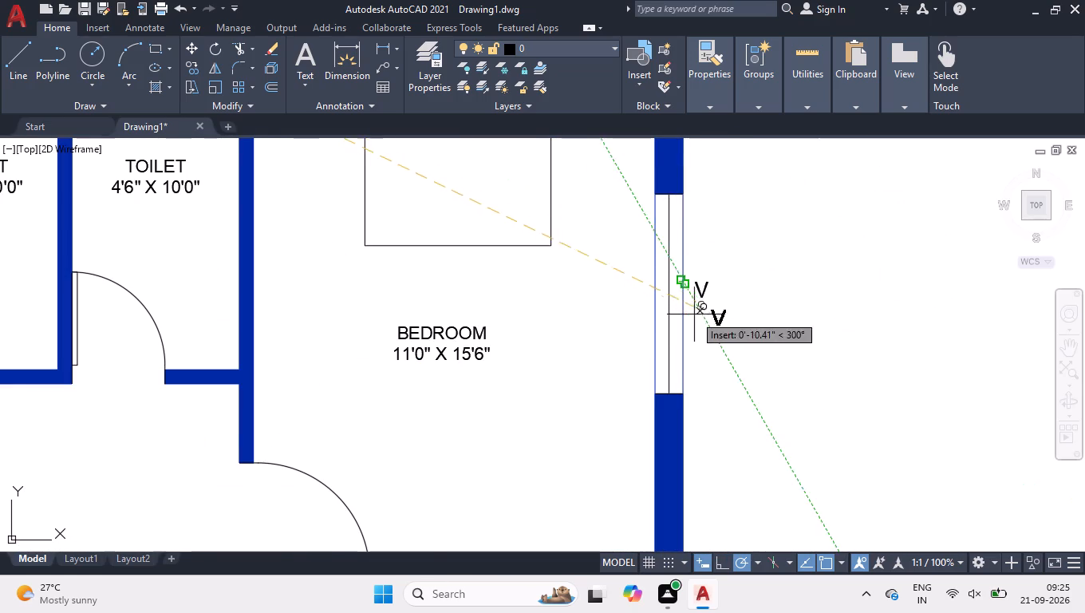
# Place copies of the V label at the two toilet doors and the doors of the three northern bedrooms.
pyautogui.scroll(-2, 698, 320)
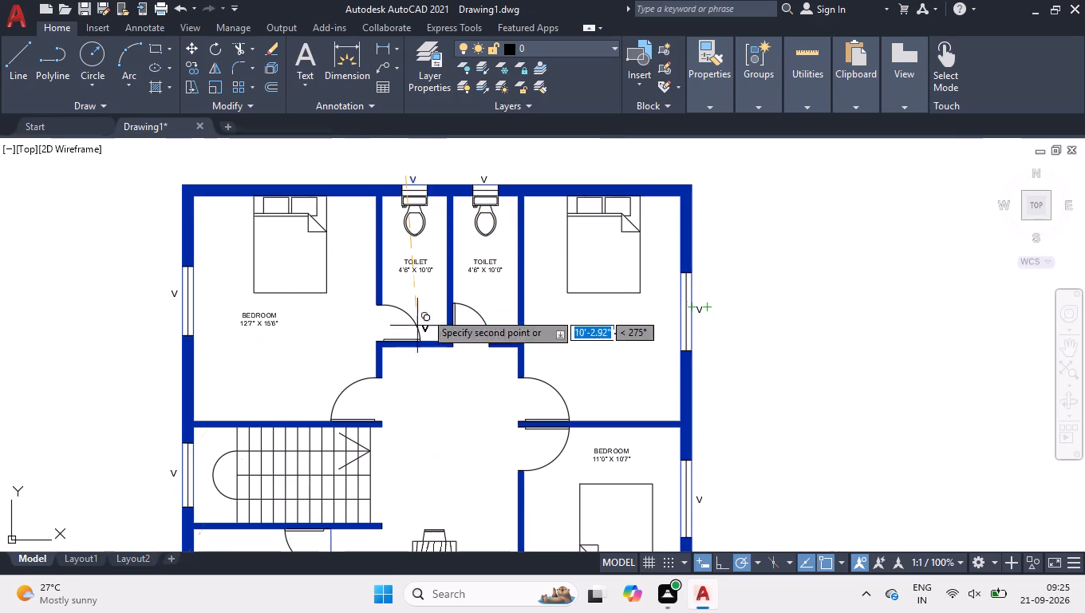
pyautogui.click(373, 320)
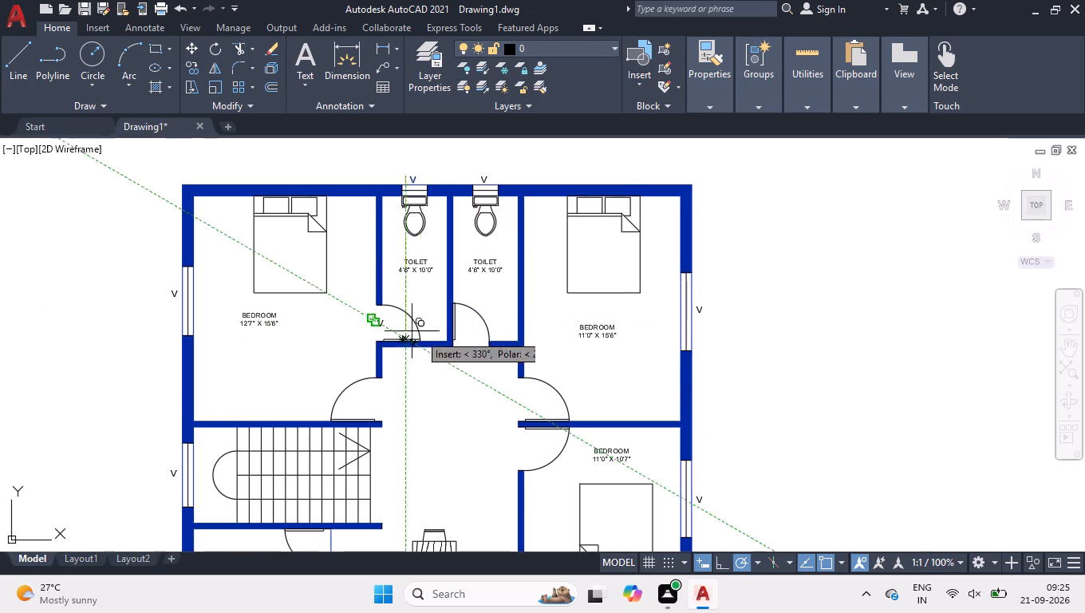
pyautogui.click(466, 344)
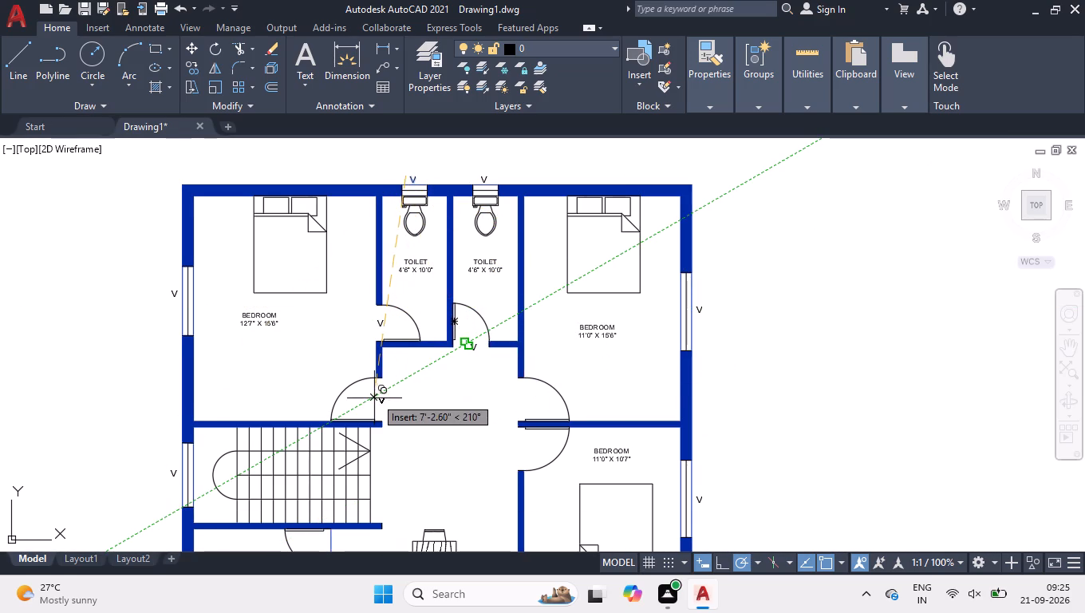
pyautogui.click(373, 399)
pyautogui.click(519, 397)
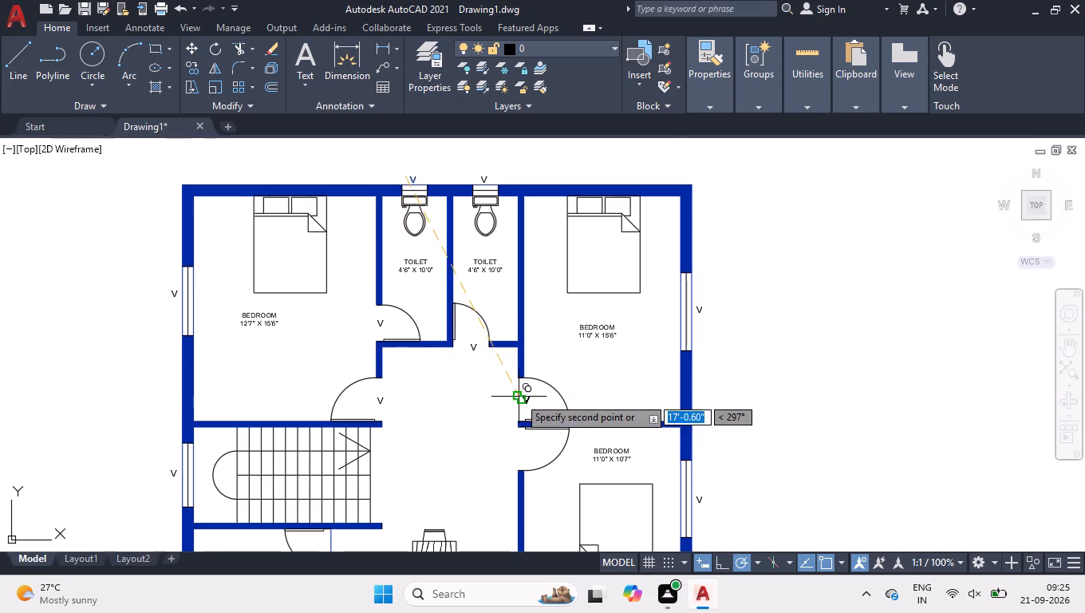
pyautogui.click(513, 442)
# Place copies of the V label at the kitchen door, the 12'7" x 13'0" bedroom door and below the main double door, and finish copying.
pyautogui.scroll(-2, 432, 312)
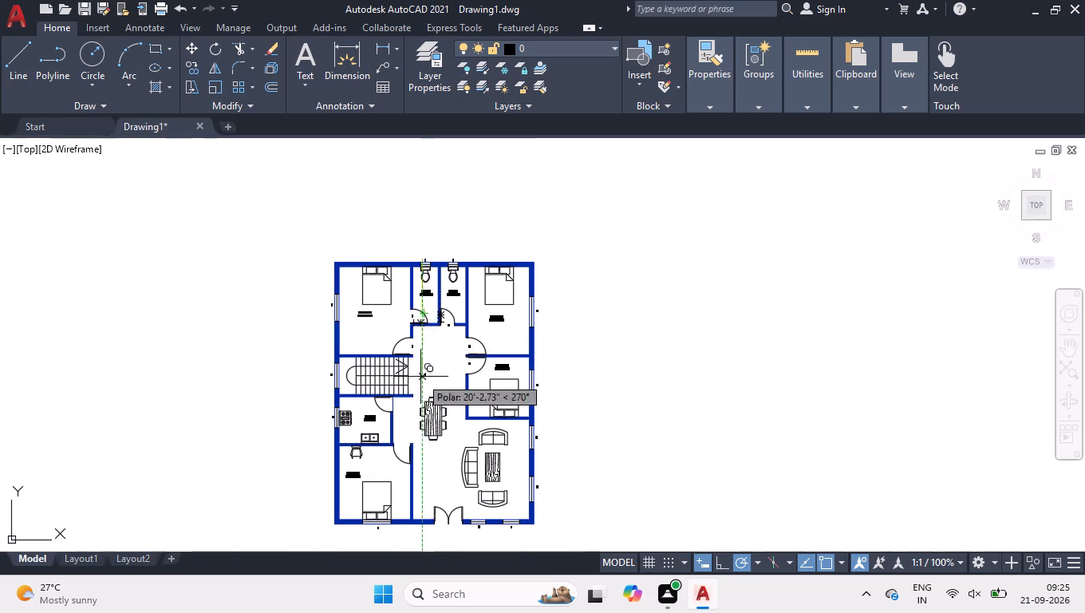
pyautogui.scroll(2, 412, 438)
pyautogui.click(345, 350)
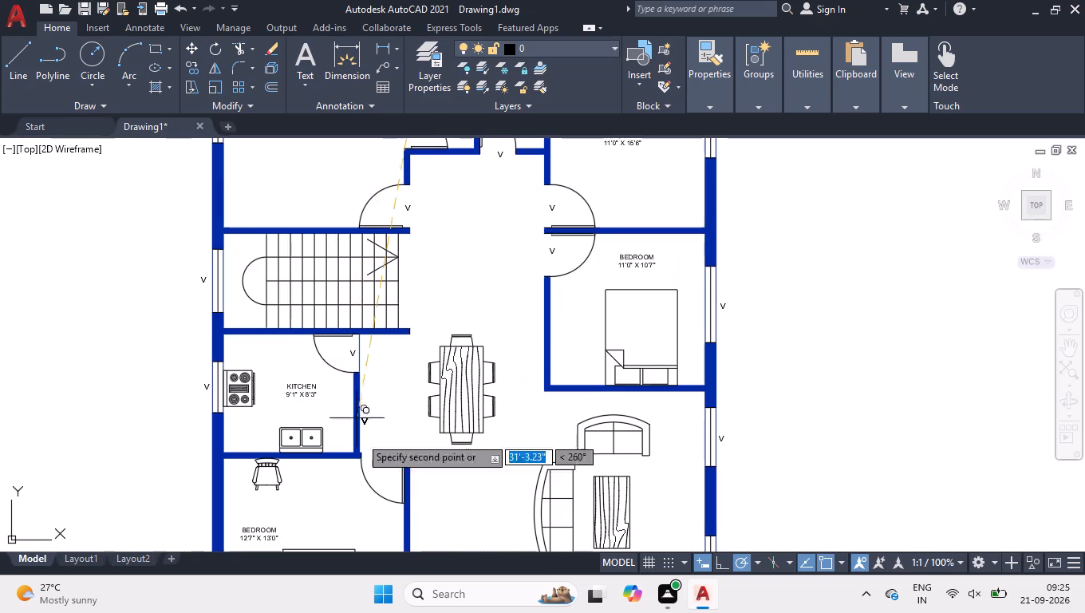
pyautogui.click(374, 457)
pyautogui.scroll(-1, 480, 336)
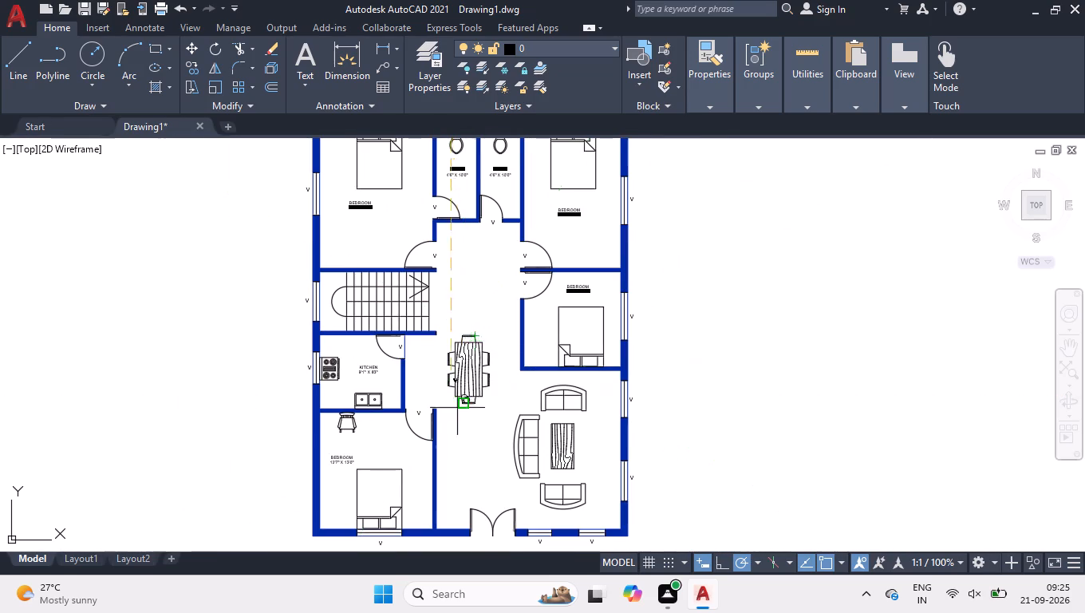
pyautogui.scroll(7, 485, 557)
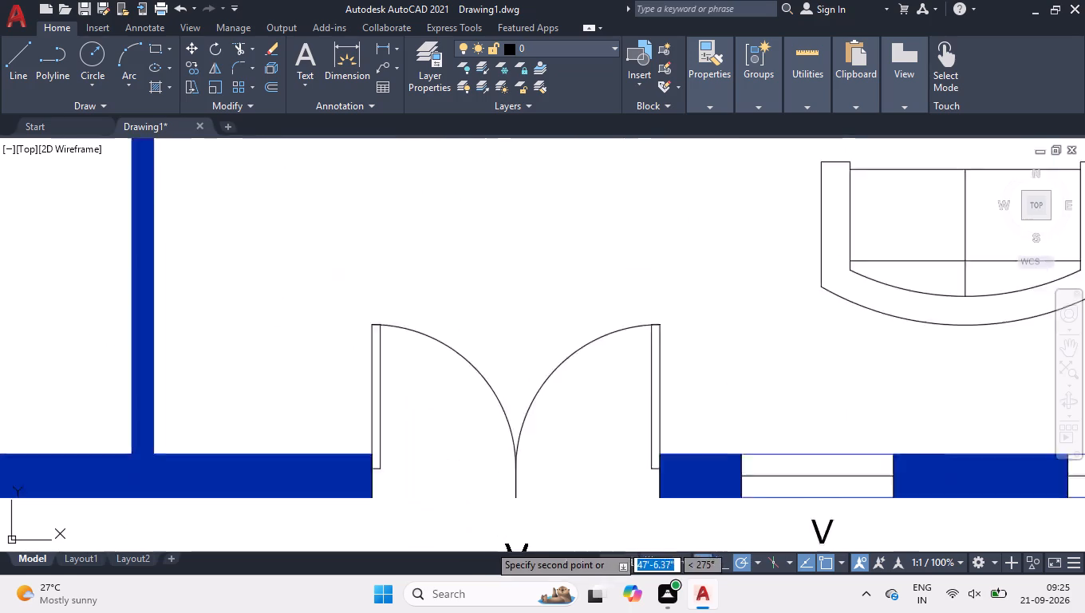
pyautogui.scroll(1, 491, 544)
pyautogui.click(486, 506)
pyautogui.press('Return')
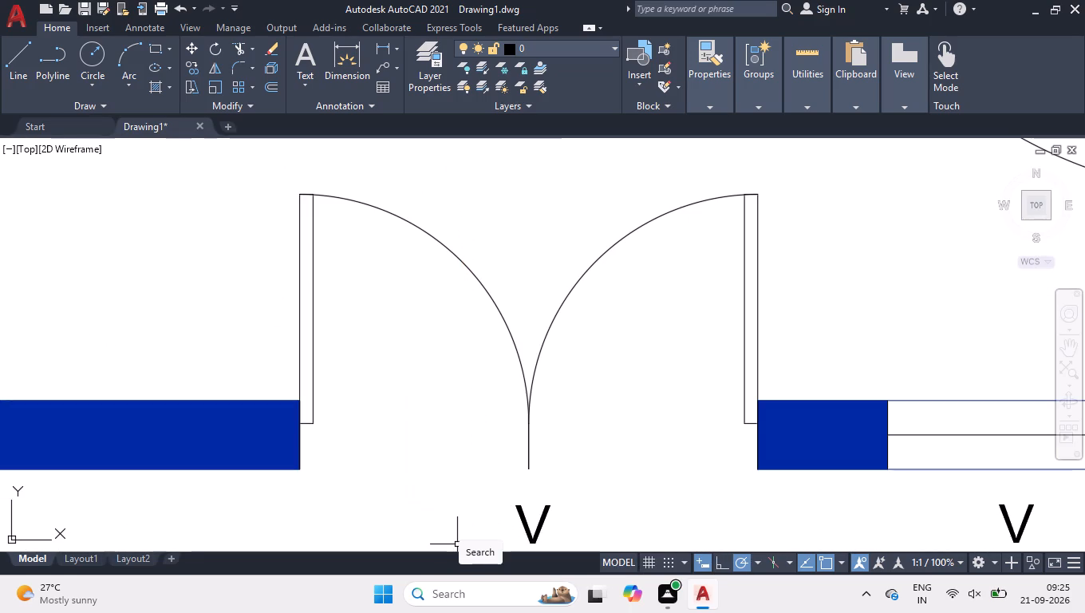
# Change the label below the main double door to D.
pyautogui.doubleClick(538, 536)
pyautogui.scroll(-2, 570, 444)
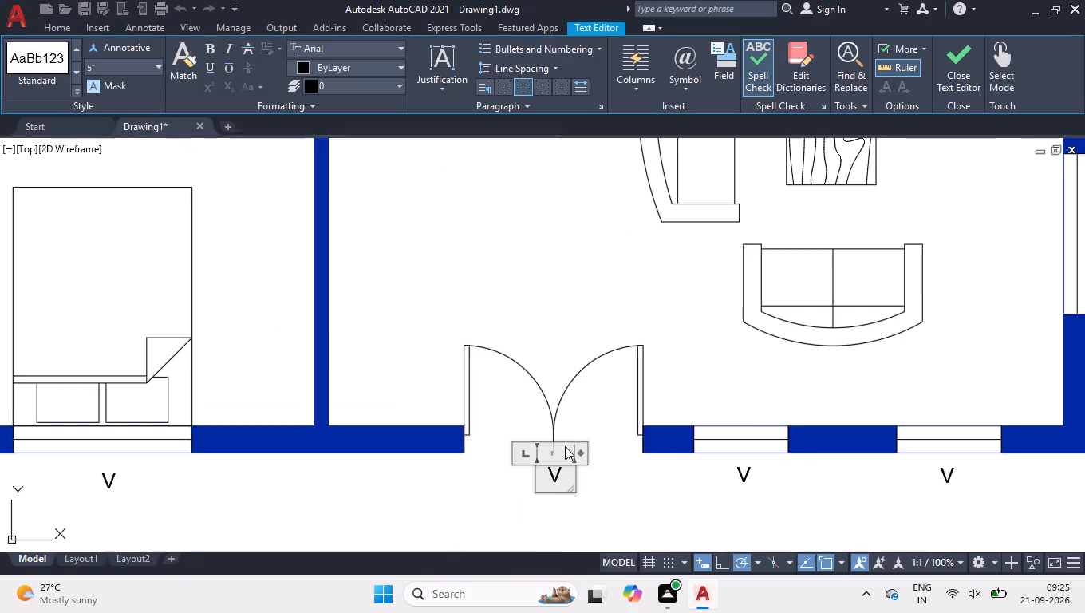
pyautogui.scroll(1, 537, 492)
pyautogui.moveTo(585, 471); pyautogui.dragTo(470, 469)
pyautogui.press('d')
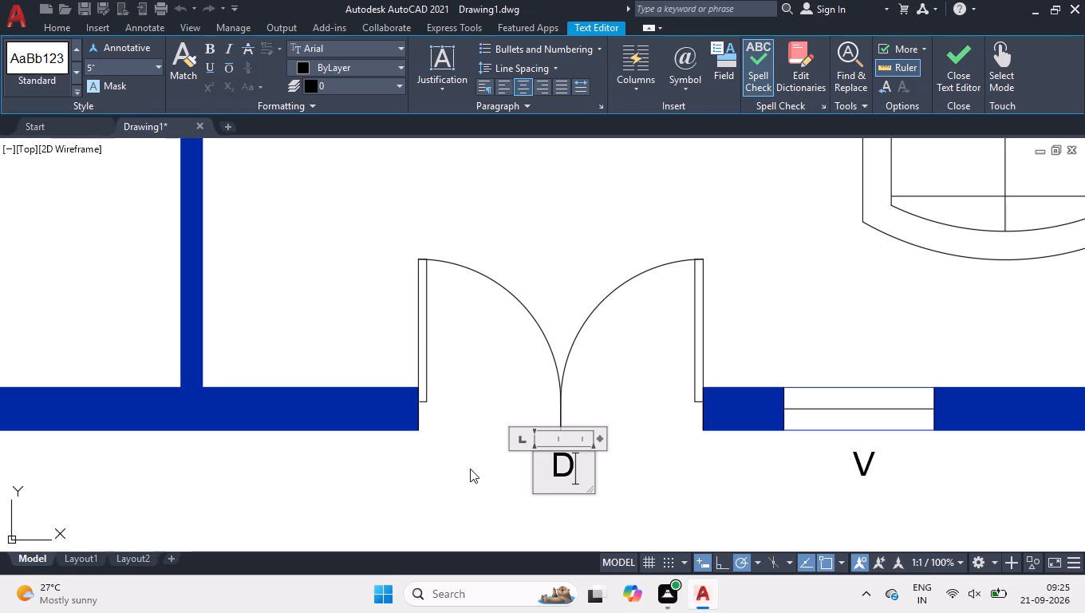
pyautogui.click(341, 486)
# Change the labels below the south bedroom's window and the two windows east of the main double door to W.
pyautogui.scroll(-2, 610, 377)
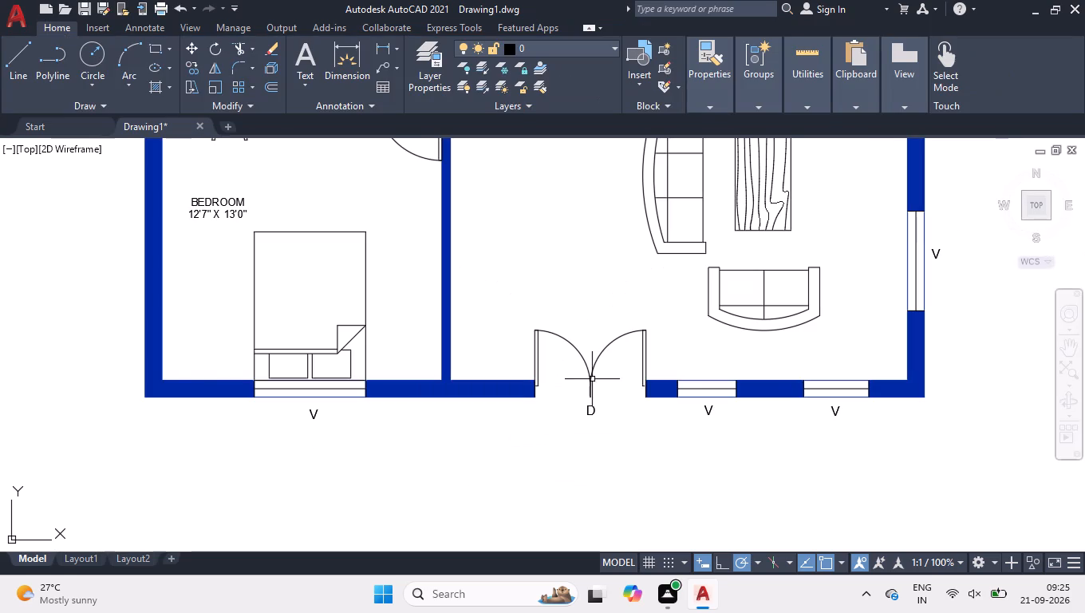
pyautogui.doubleClick(312, 418)
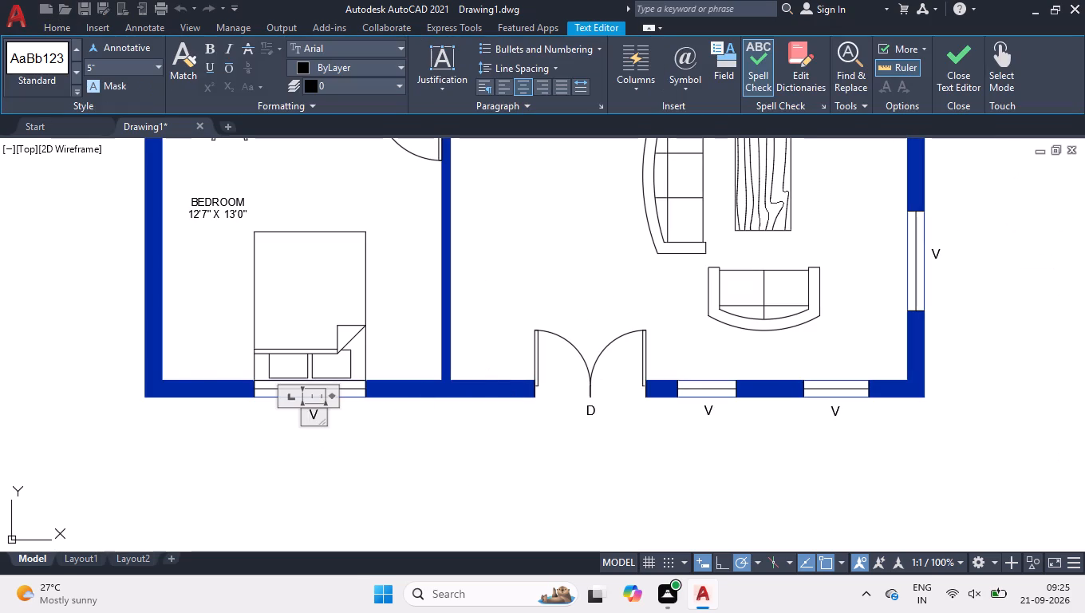
pyautogui.hotkey('ctrl', 'a')
pyautogui.press('w')
pyautogui.click(740, 426)
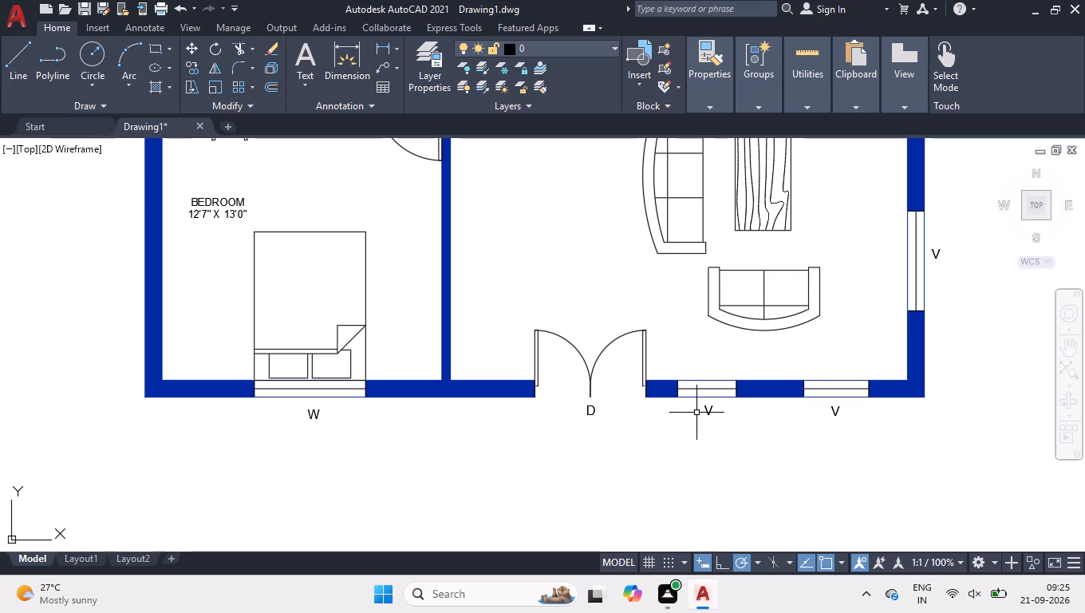
pyautogui.doubleClick(709, 409)
pyautogui.hotkey('ctrl', 'a')
pyautogui.press('w')
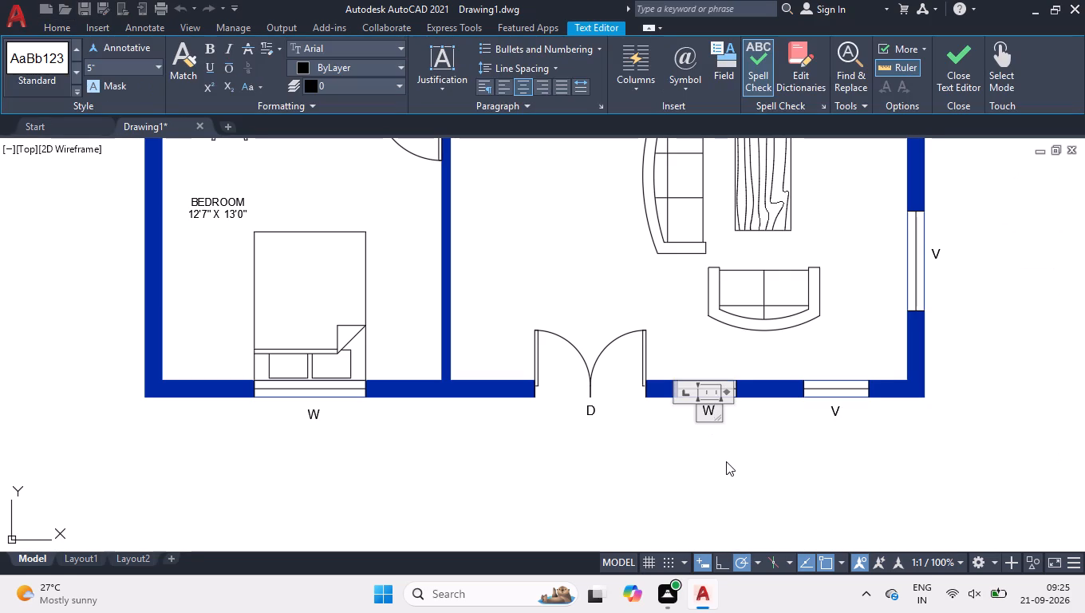
pyautogui.click(799, 443)
pyautogui.doubleClick(834, 411)
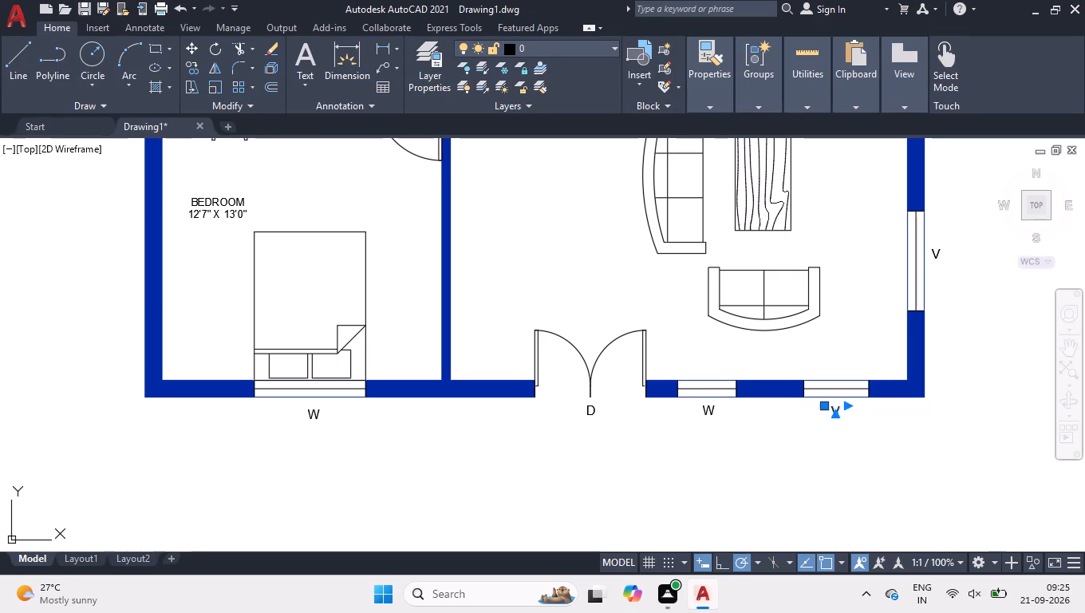
pyautogui.hotkey('ctrl', 'a')
pyautogui.press('w')
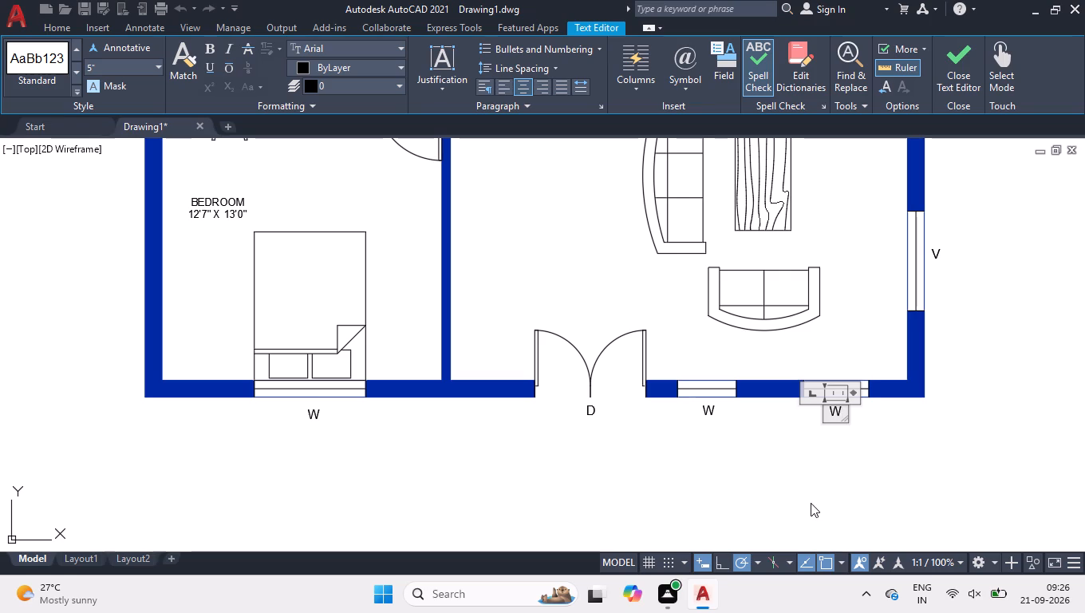
pyautogui.click(768, 439)
# Change the label outside the living area's southern east window to W.
pyautogui.scroll(-1, 733, 421)
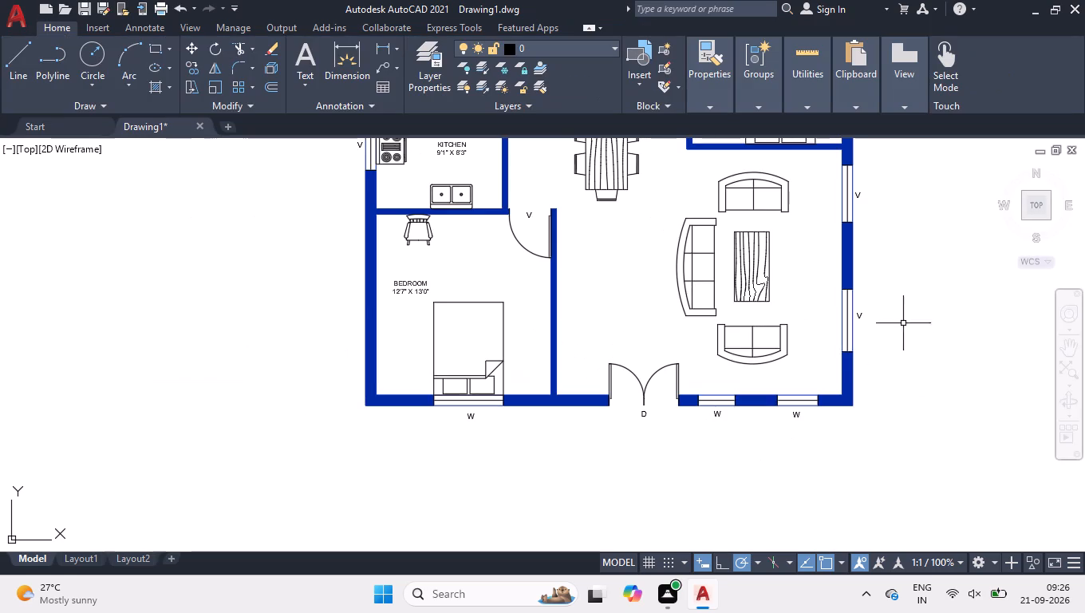
pyautogui.scroll(4, 869, 315)
pyautogui.doubleClick(831, 314)
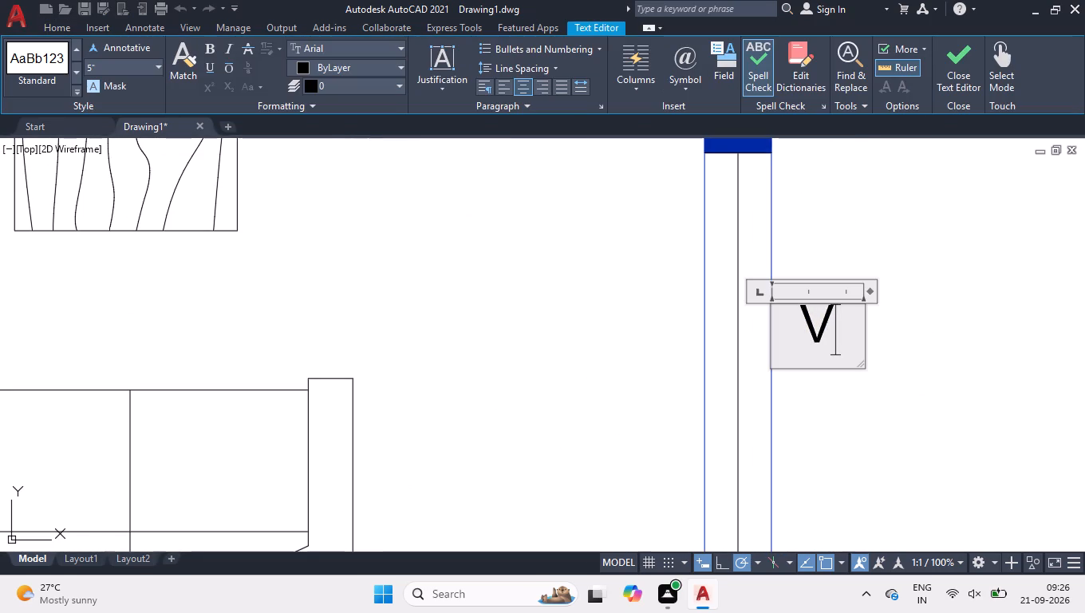
pyautogui.moveTo(842, 319); pyautogui.dragTo(694, 318)
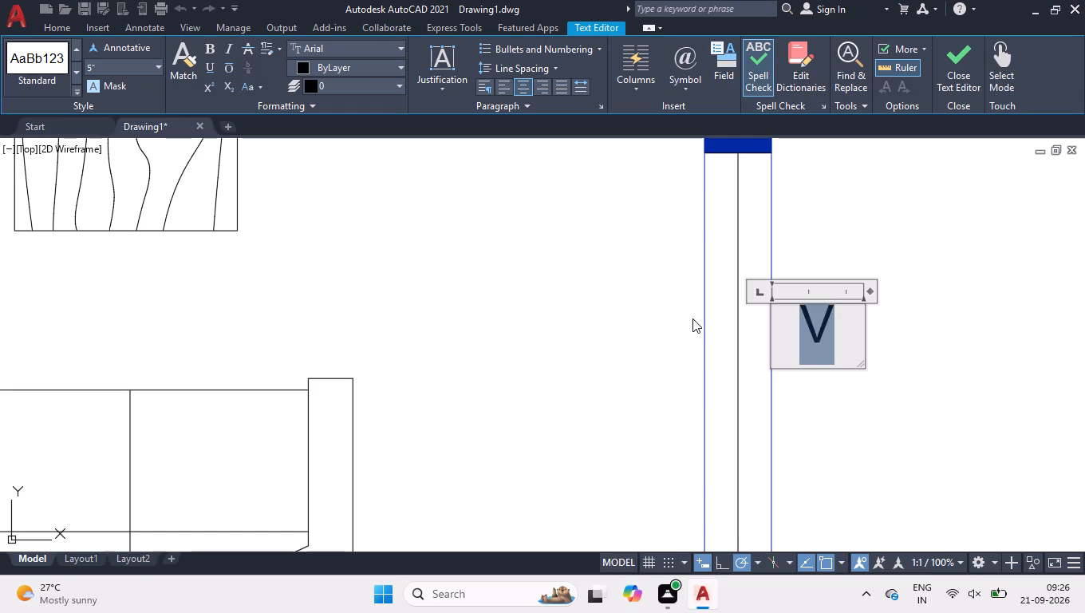
pyautogui.press('w')
pyautogui.click(815, 461)
# Change the label outside the living area's northern east window to W.
pyautogui.scroll(-3, 595, 343)
pyautogui.scroll(-1, 625, 407)
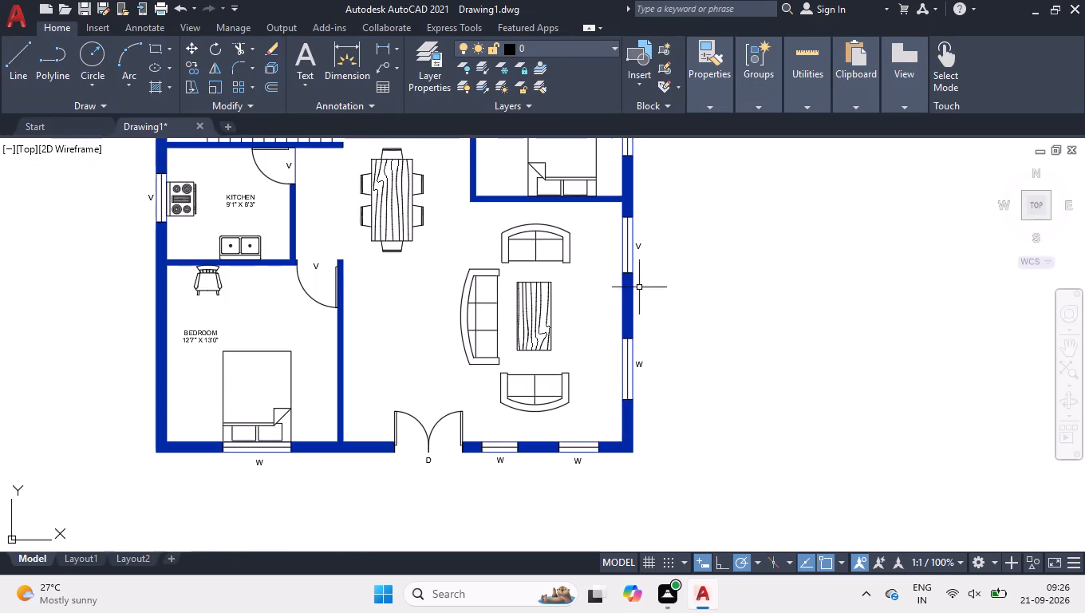
pyautogui.scroll(2, 636, 190)
pyautogui.scroll(2, 626, 321)
pyautogui.doubleClick(633, 347)
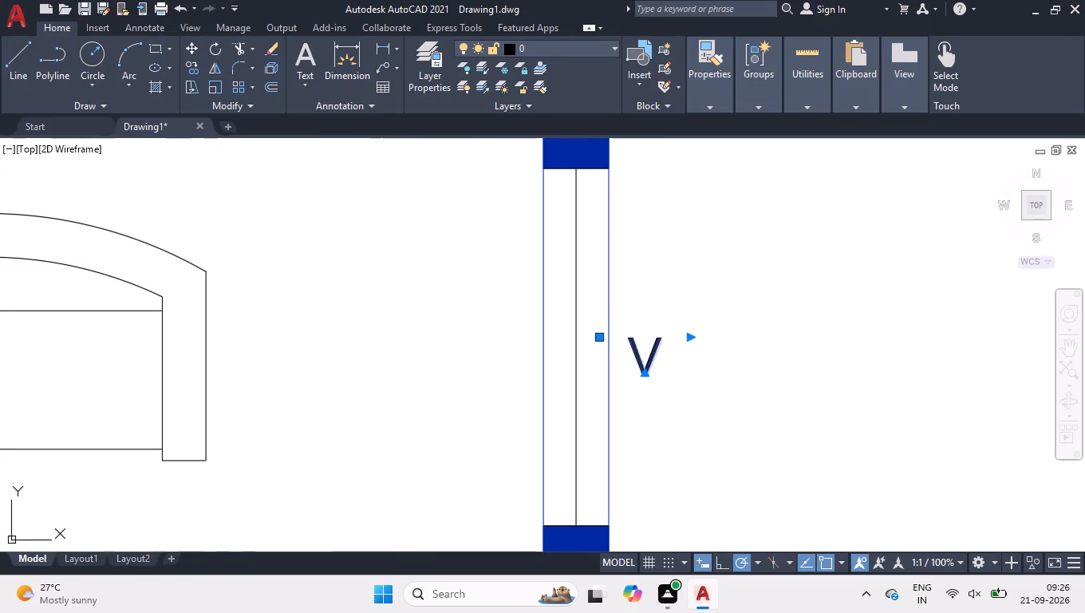
pyautogui.moveTo(665, 354); pyautogui.dragTo(618, 359)
pyautogui.press('w')
pyautogui.click(790, 388)
# Change the label outside the 11'0" X 10'7" bedroom's east window to W.
pyautogui.scroll(-2, 698, 334)
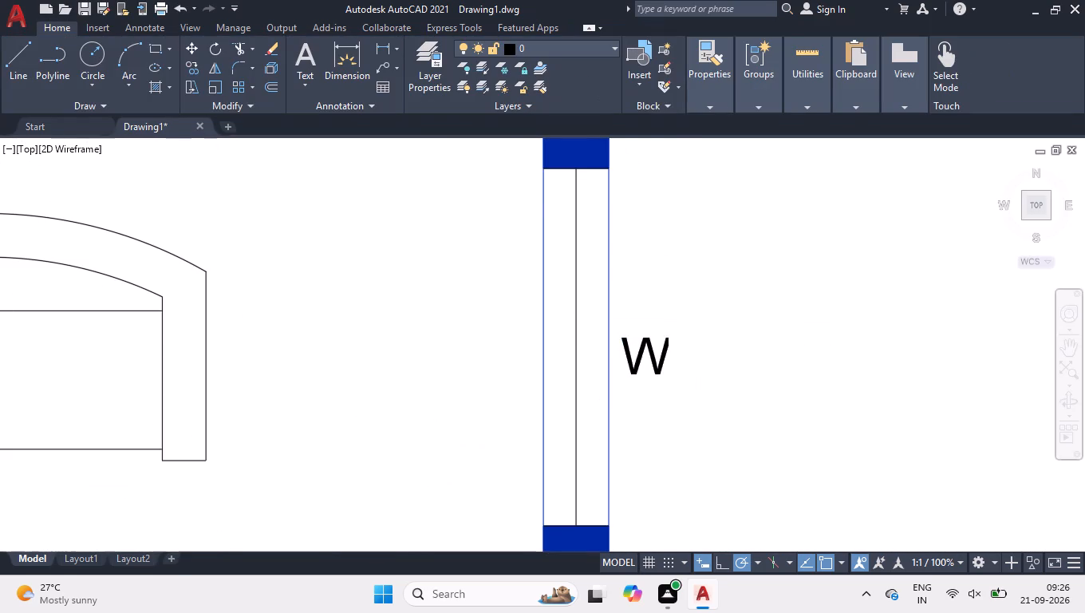
pyautogui.scroll(-3, 698, 334)
pyautogui.scroll(4, 693, 245)
pyautogui.doubleClick(667, 314)
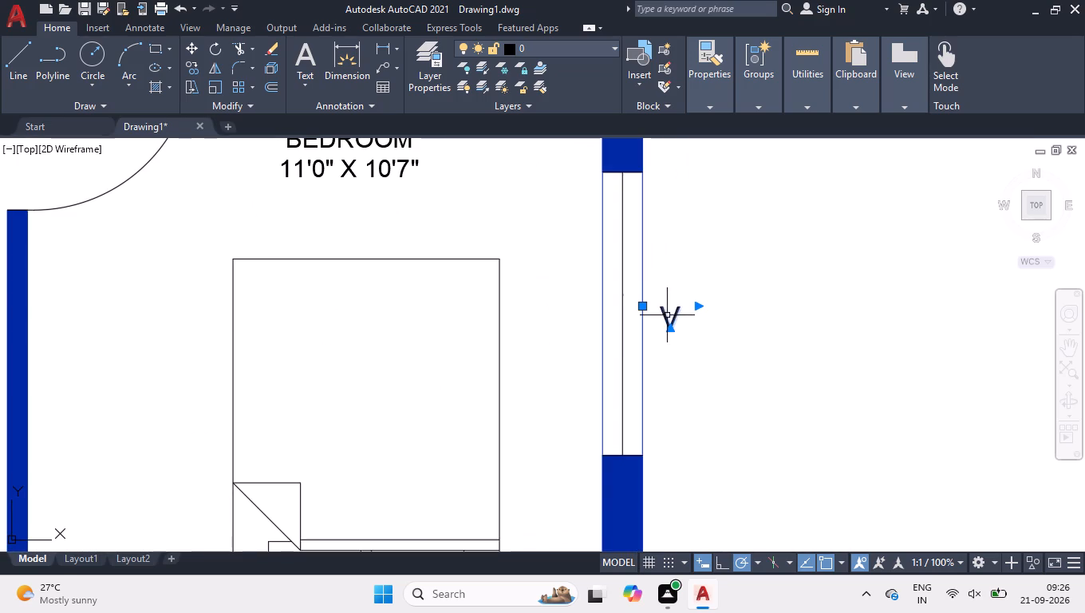
pyautogui.doubleClick(668, 314)
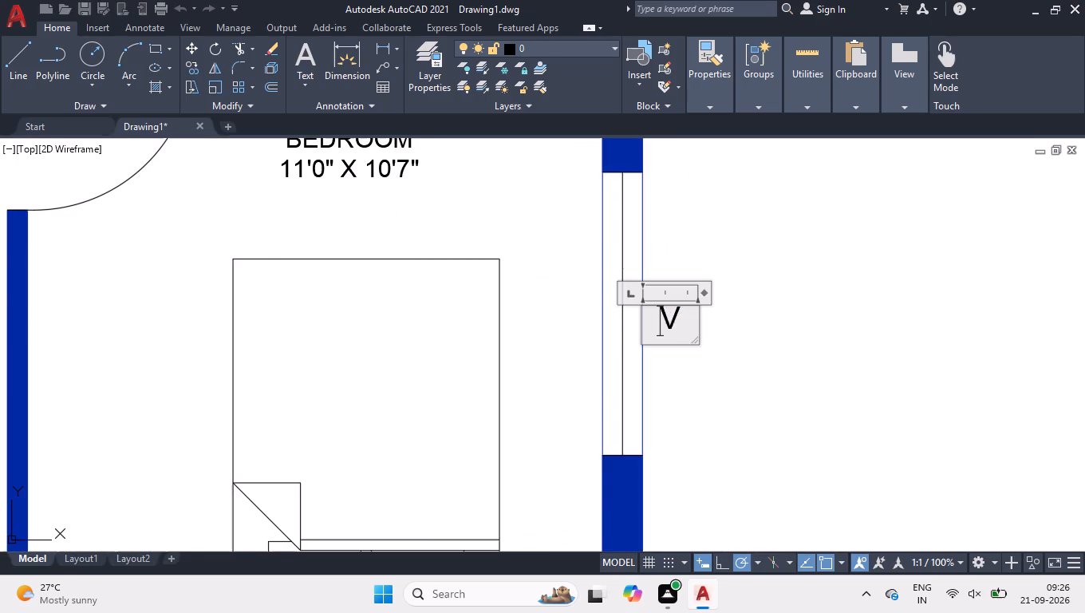
pyautogui.moveTo(682, 318); pyautogui.dragTo(586, 325)
pyautogui.press('w')
pyautogui.click(752, 255)
# Change the label outside the 11'0" X 15'6" bedroom's east window to W.
pyautogui.scroll(-3, 641, 292)
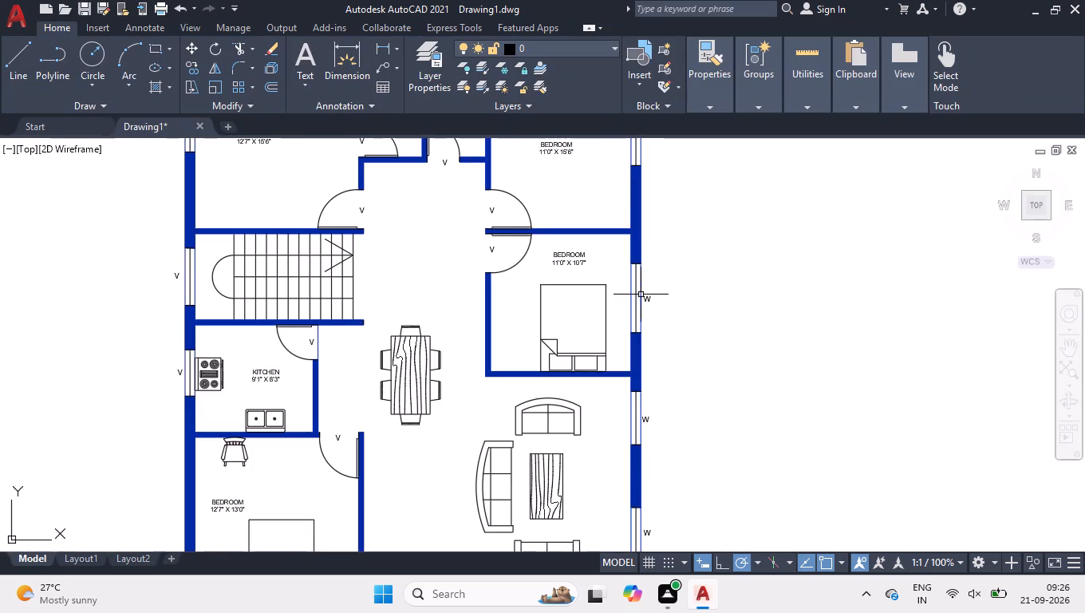
pyautogui.scroll(-1, 644, 315)
pyautogui.scroll(4, 648, 176)
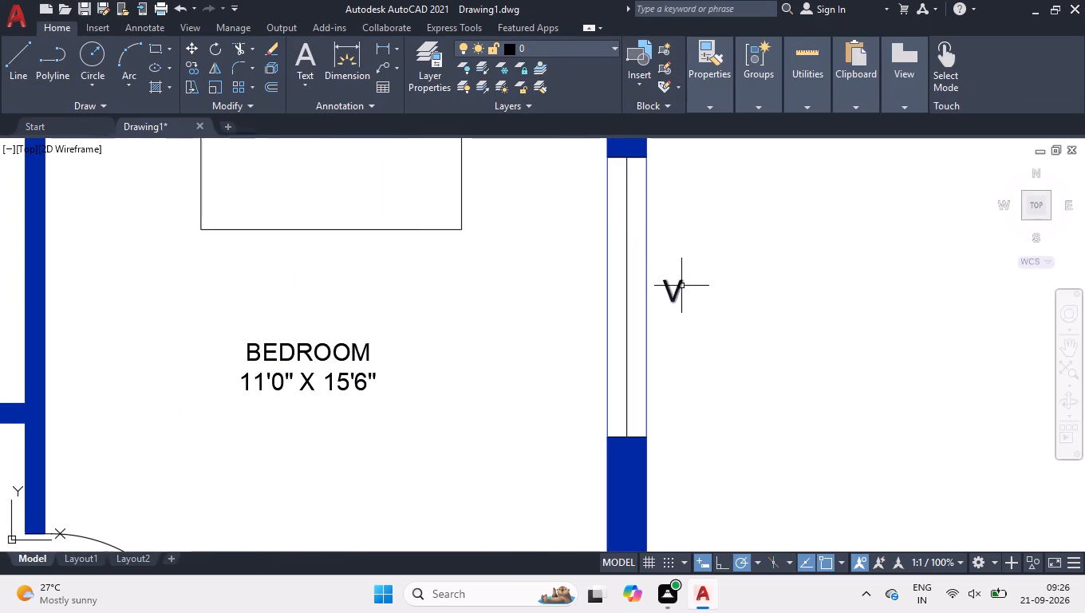
pyautogui.doubleClick(681, 287)
pyautogui.moveTo(687, 287); pyautogui.dragTo(652, 292)
pyautogui.press('w')
pyautogui.scroll(-3, 645, 266)
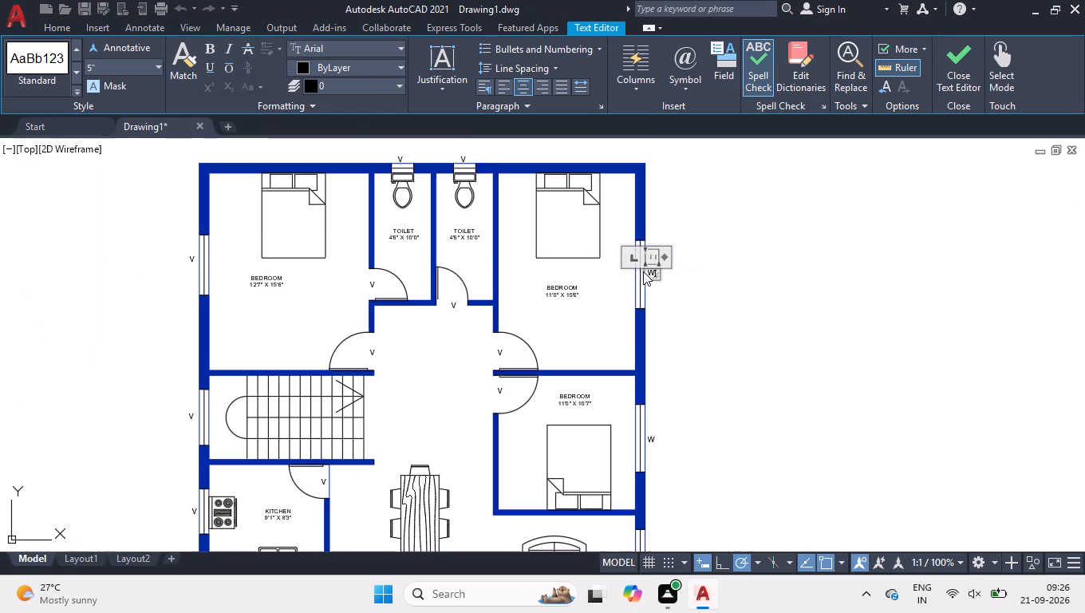
pyautogui.click(681, 331)
# Change the label outside the 12'7" X 15'6" bedroom's west window to W.
pyautogui.scroll(2, 189, 251)
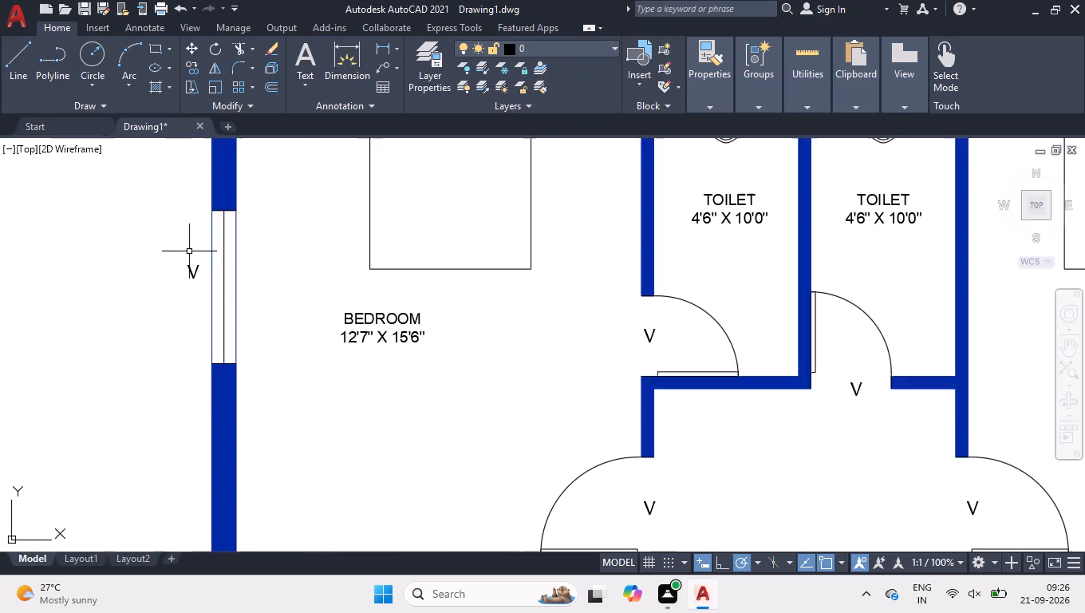
pyautogui.scroll(3, 199, 268)
pyautogui.doubleClick(183, 275)
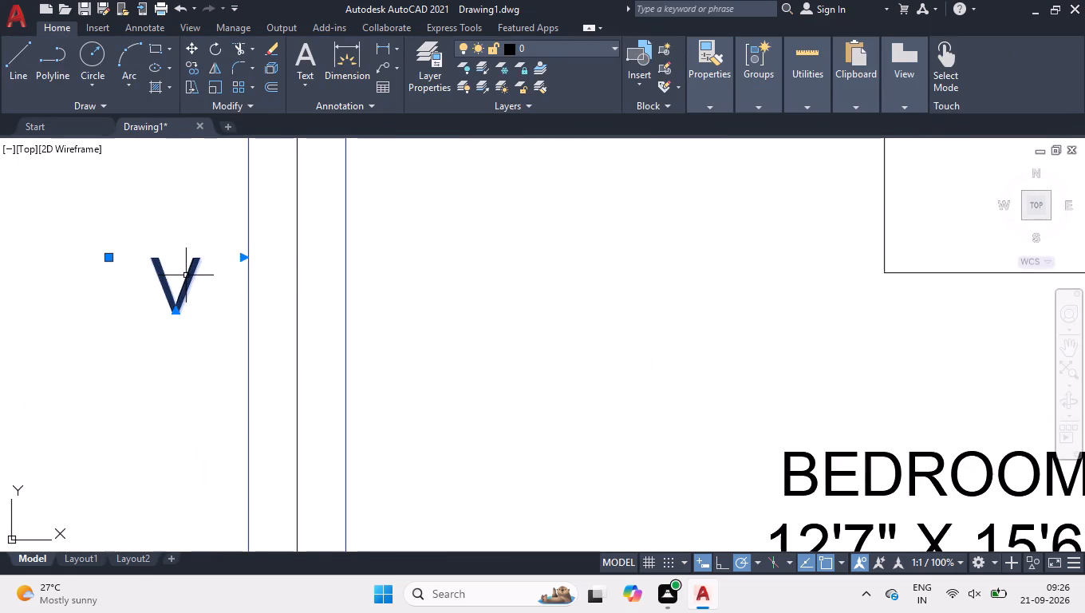
pyautogui.doubleClick(191, 275)
pyautogui.doubleClick(190, 267)
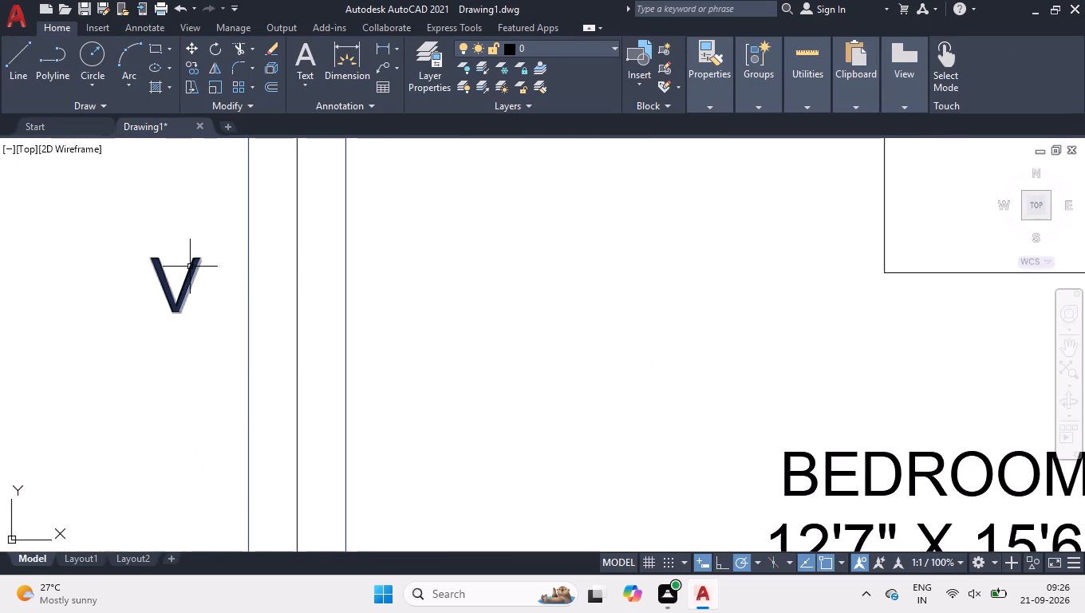
pyautogui.doubleClick(197, 266)
pyautogui.moveTo(211, 271); pyautogui.dragTo(128, 278)
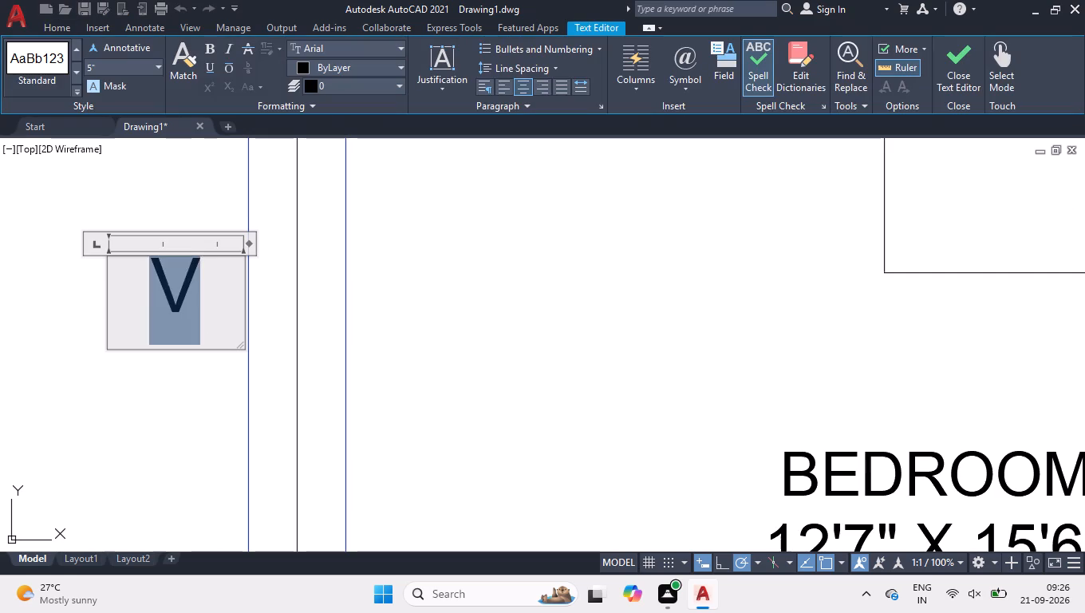
pyautogui.moveTo(128, 278); pyautogui.dragTo(58, 279)
pyautogui.press('w')
pyautogui.click(282, 284)
# Change the label outside the staircase's west window to W.
pyautogui.scroll(-4, 290, 267)
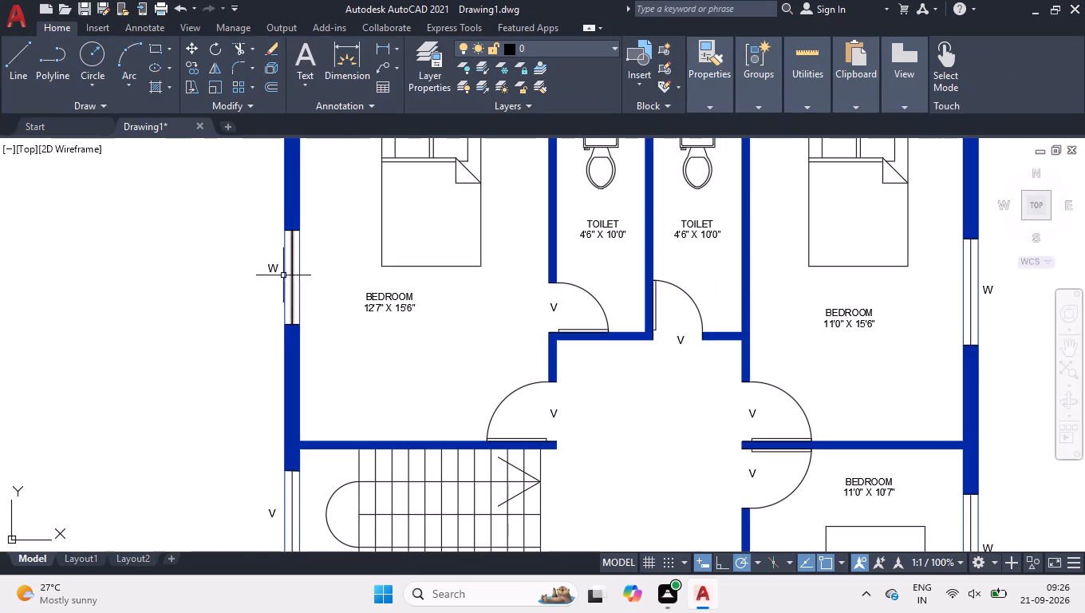
pyautogui.scroll(-1, 338, 369)
pyautogui.scroll(3, 303, 469)
pyautogui.scroll(3, 265, 401)
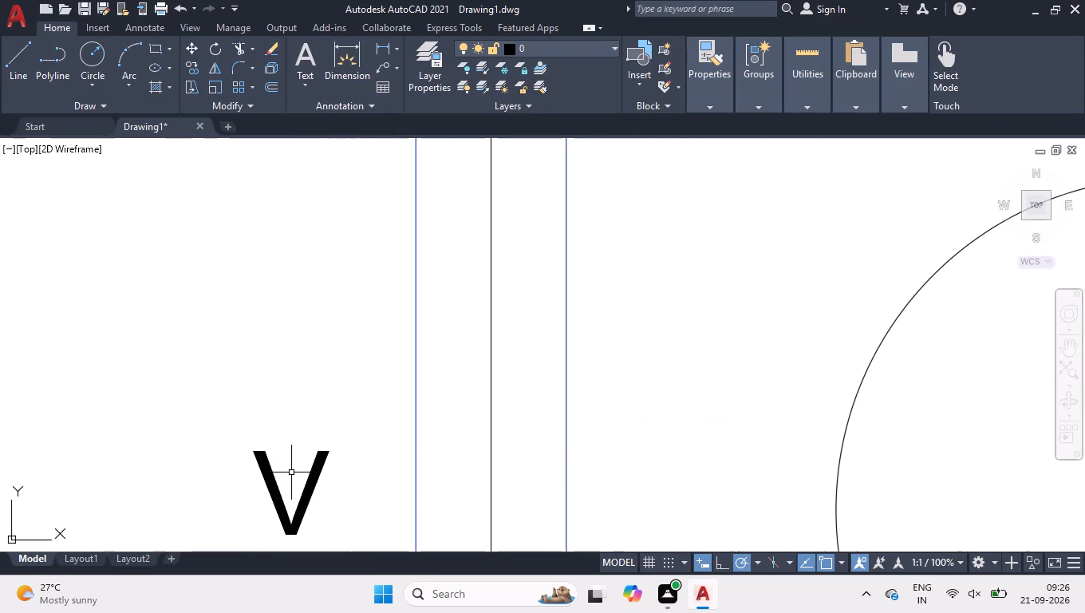
pyautogui.doubleClick(307, 476)
pyautogui.scroll(-2, 319, 363)
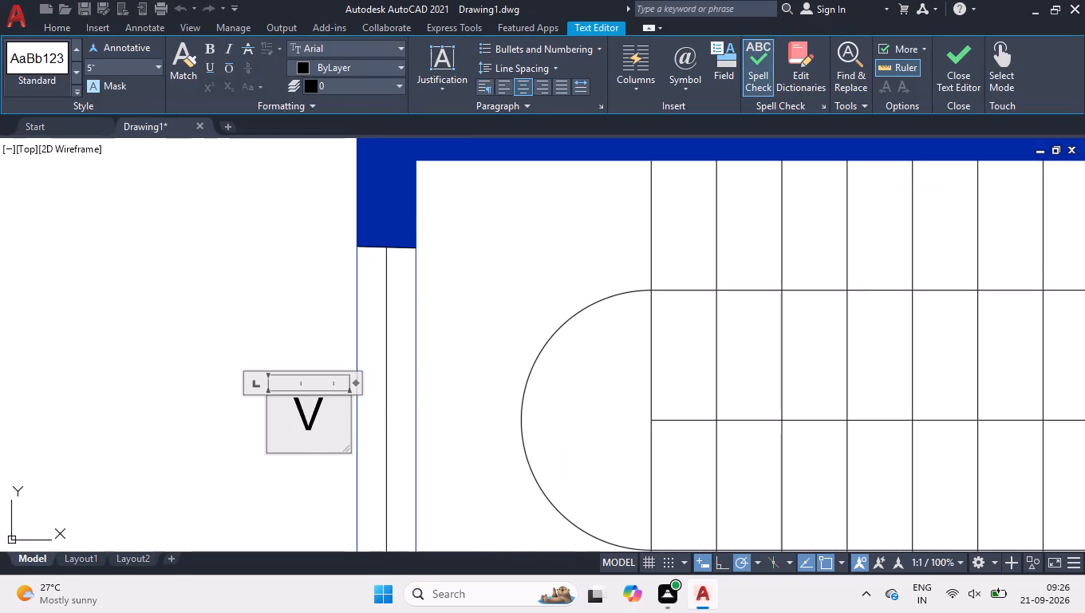
pyautogui.moveTo(341, 433); pyautogui.dragTo(233, 426)
pyautogui.press('w')
pyautogui.scroll(-1, 314, 288)
pyautogui.click(314, 288)
# Change the label outside the kitchen's west window to W.
pyautogui.scroll(-3, 308, 311)
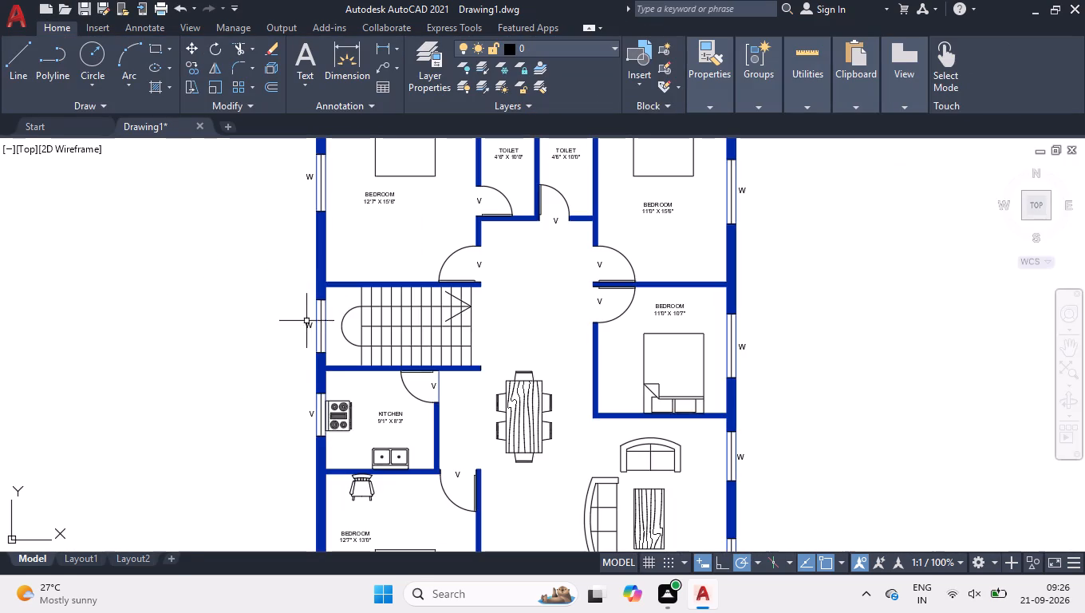
pyautogui.scroll(3, 322, 441)
pyautogui.scroll(3, 280, 365)
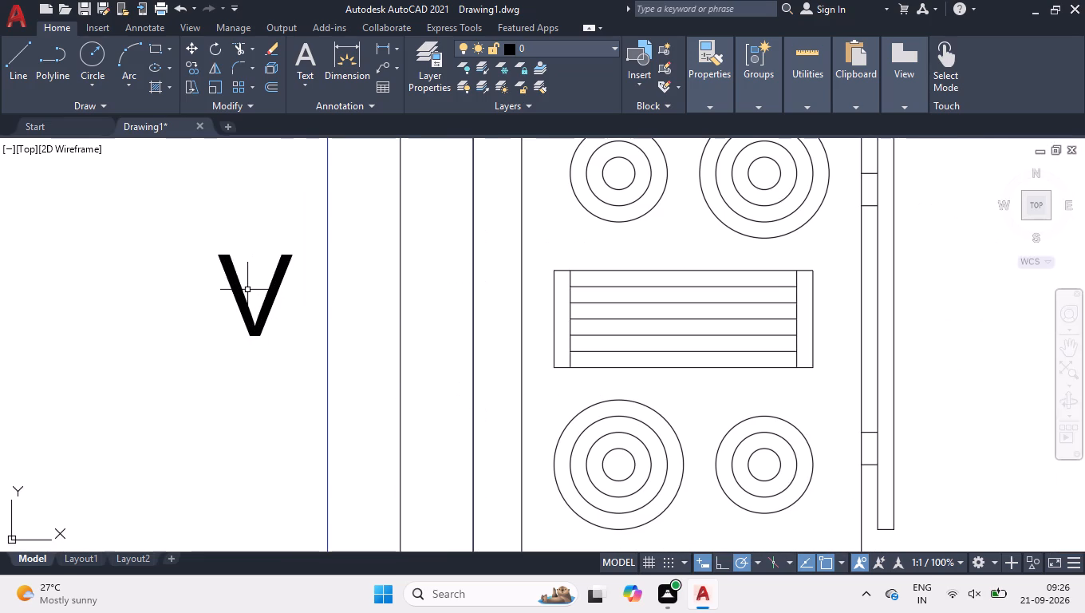
pyautogui.doubleClick(243, 294)
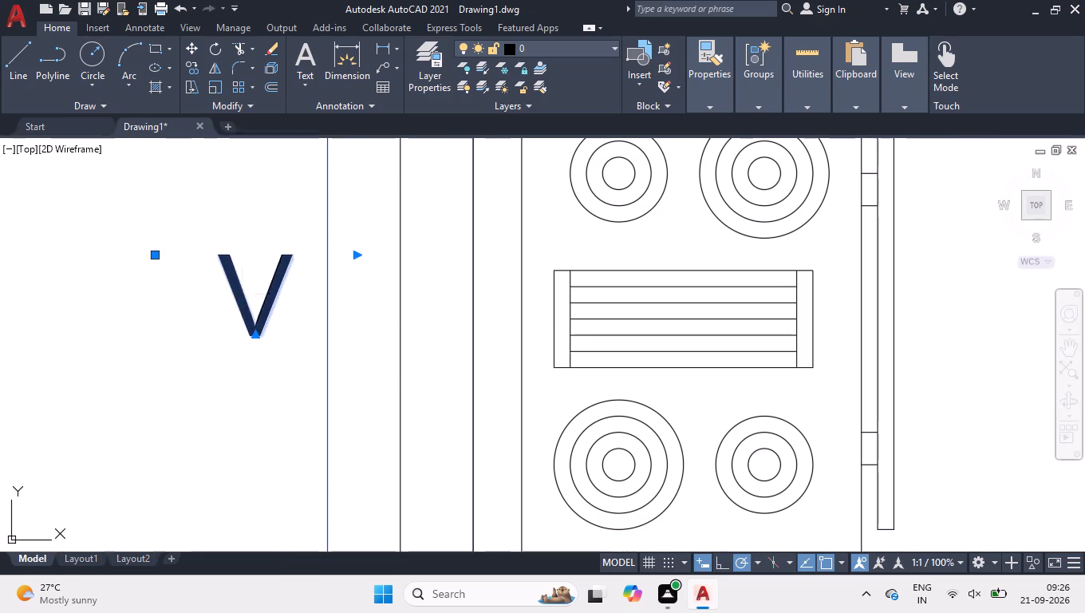
pyautogui.moveTo(285, 298); pyautogui.dragTo(198, 296)
pyautogui.press('w')
pyautogui.click(99, 227)
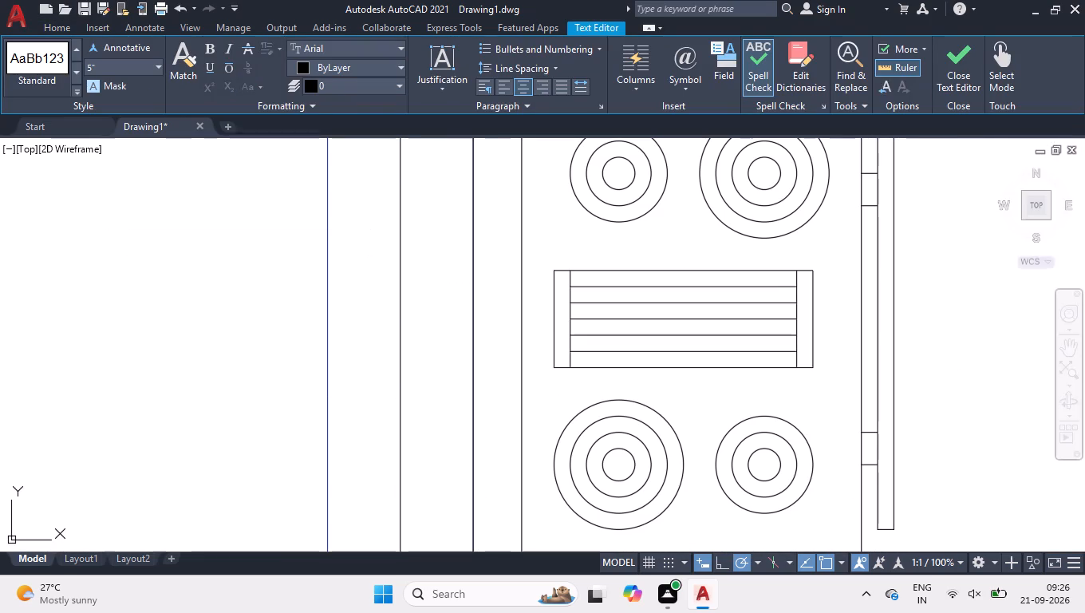
# Change the label at the 12'7" X 13'0" south bedroom's door to D.
pyautogui.scroll(-4, 172, 256)
pyautogui.scroll(-2, 238, 272)
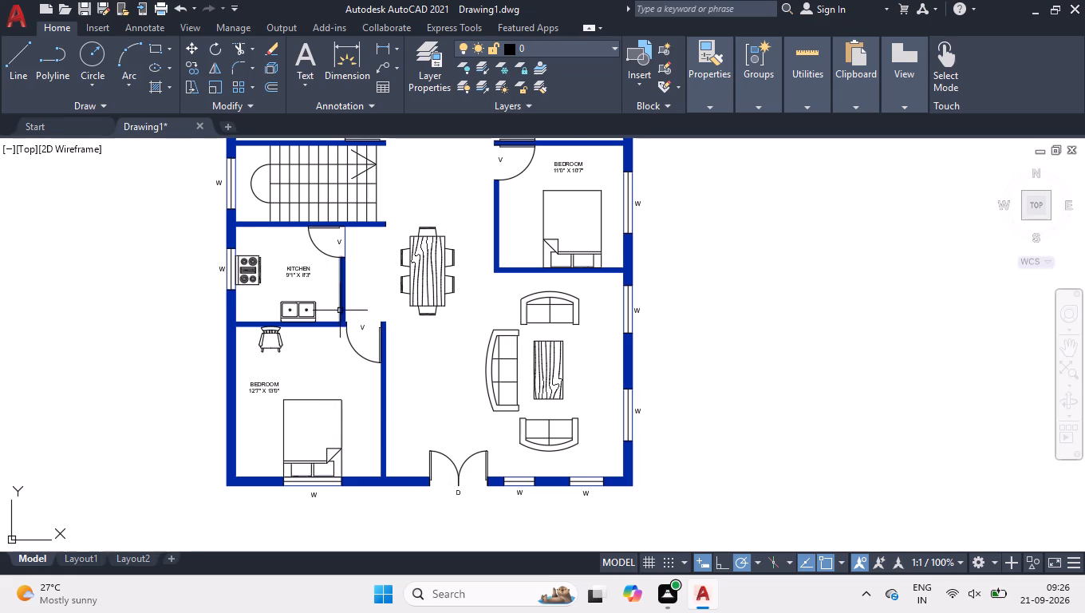
pyautogui.scroll(3, 368, 314)
pyautogui.scroll(2, 314, 352)
pyautogui.doubleClick(349, 366)
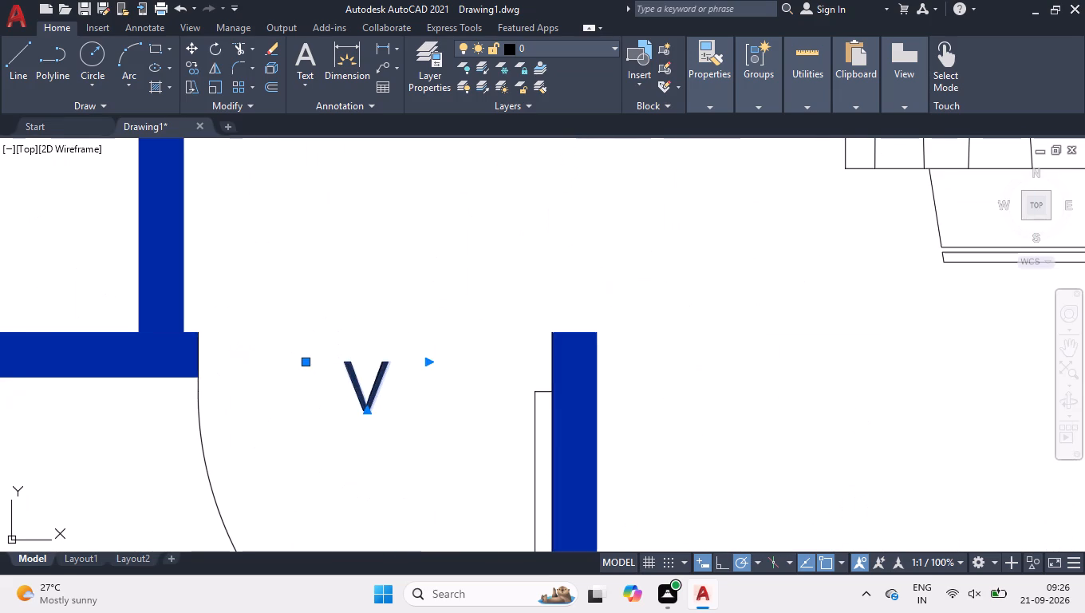
pyautogui.moveTo(381, 381); pyautogui.dragTo(265, 354)
pyautogui.press('d')
pyautogui.click(452, 288)
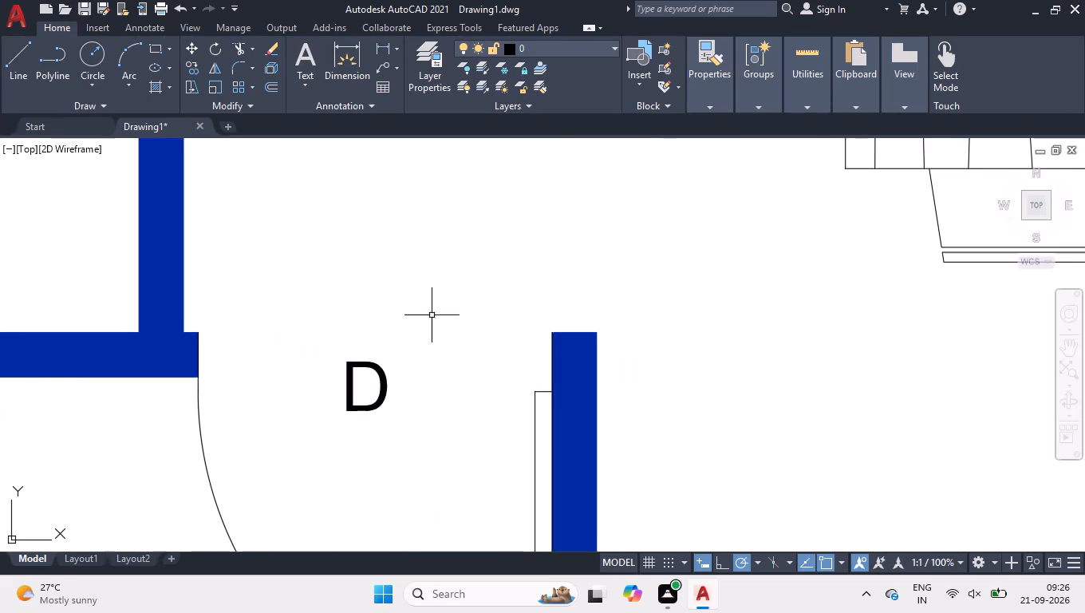
# Change the label at the kitchen door to D.
pyautogui.scroll(-4, 434, 354)
pyautogui.scroll(-2, 432, 280)
pyautogui.scroll(3, 422, 252)
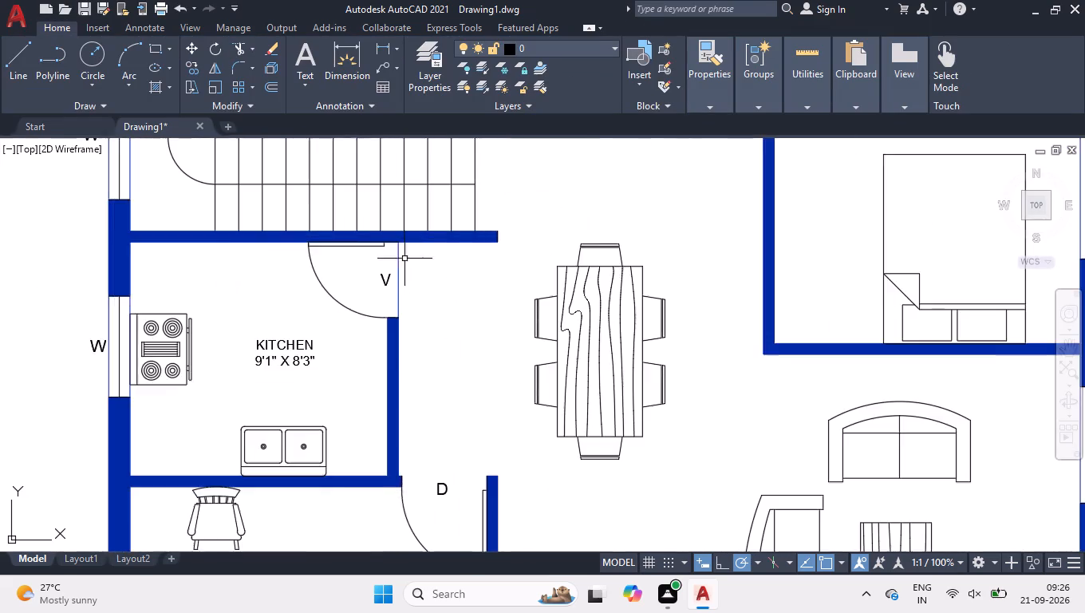
pyautogui.scroll(2, 401, 267)
pyautogui.doubleClick(363, 292)
pyautogui.moveTo(370, 303); pyautogui.dragTo(302, 289)
pyautogui.press('d')
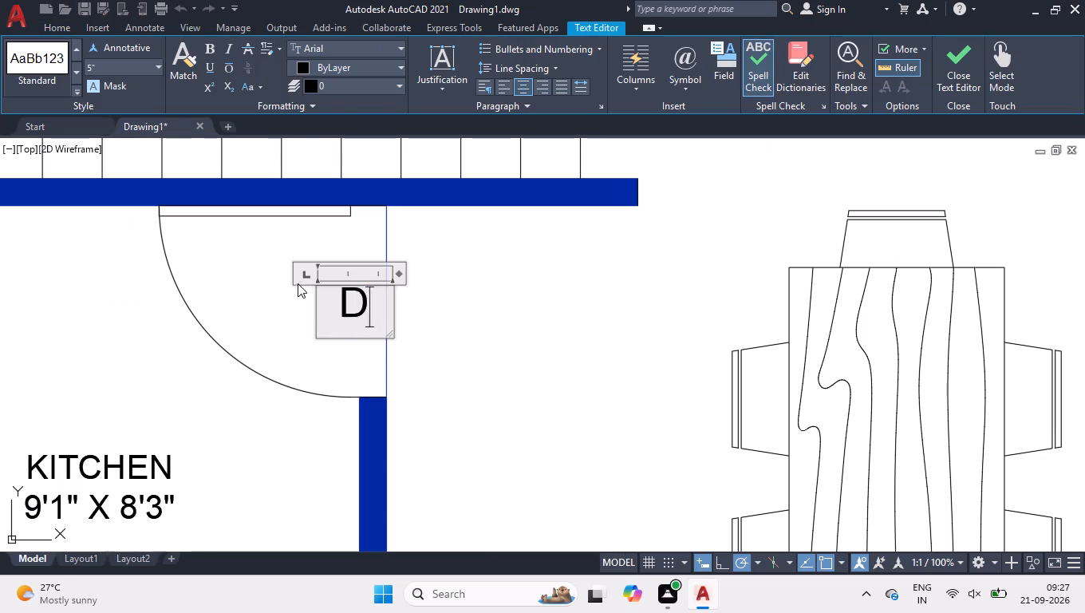
pyautogui.click(256, 260)
# Change the label at the 11'0" X 10'7" bedroom's door to D.
pyautogui.scroll(-4, 350, 330)
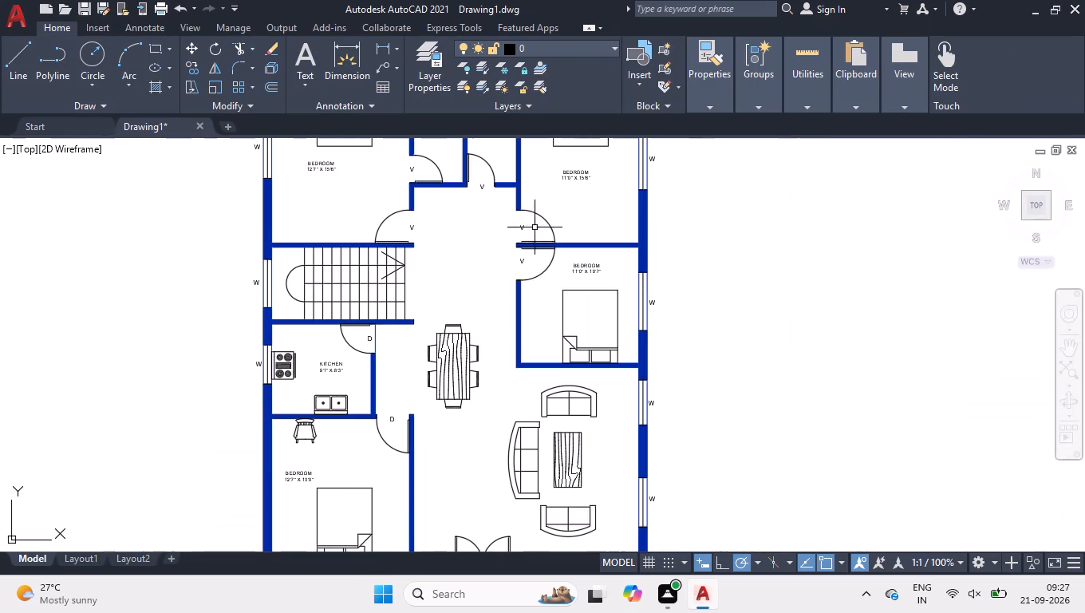
pyautogui.scroll(3, 535, 226)
pyautogui.doubleClick(464, 368)
pyautogui.scroll(2, 464, 369)
pyautogui.moveTo(482, 374); pyautogui.dragTo(432, 376)
pyautogui.press('d')
pyautogui.click(336, 276)
# Change the label at the 11'0" X 15'6" bedroom's door to D.
pyautogui.scroll(-2, 451, 425)
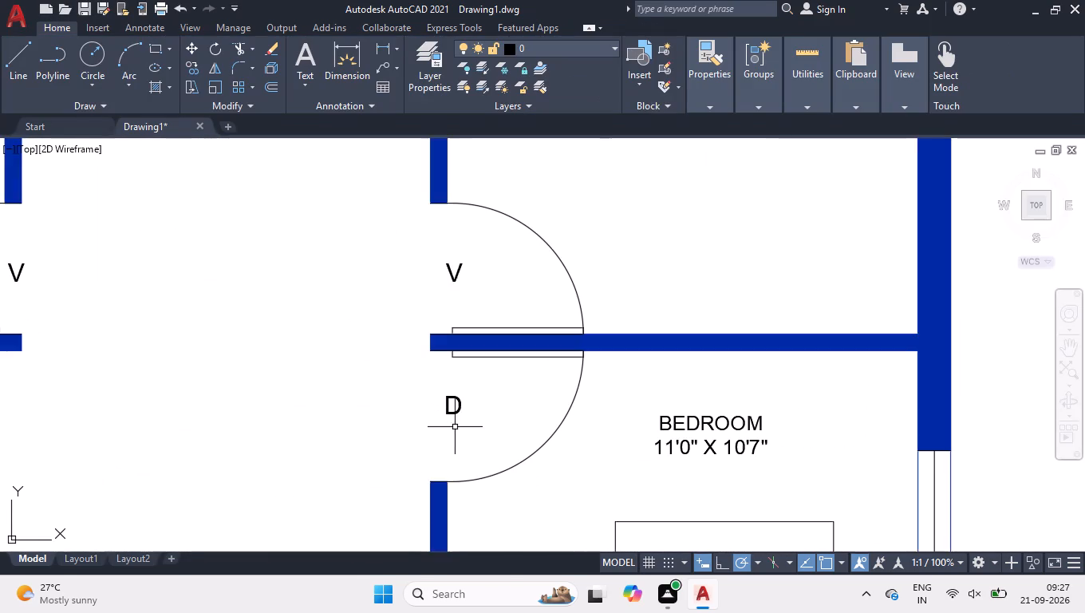
pyautogui.doubleClick(451, 269)
pyautogui.moveTo(469, 273); pyautogui.dragTo(390, 269)
pyautogui.press('d')
pyautogui.click(378, 259)
# Change the label at the 12'7" X 15'6" bedroom's door beside the staircase to D.
pyautogui.scroll(-3, 468, 370)
pyautogui.scroll(2, 332, 344)
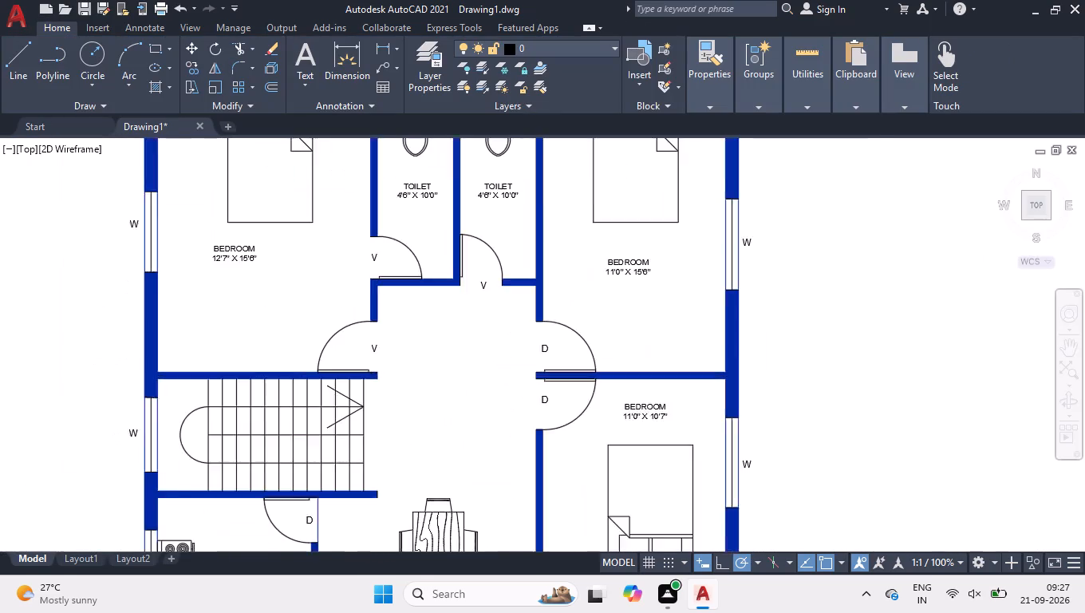
pyautogui.scroll(3, 387, 344)
pyautogui.doubleClick(412, 367)
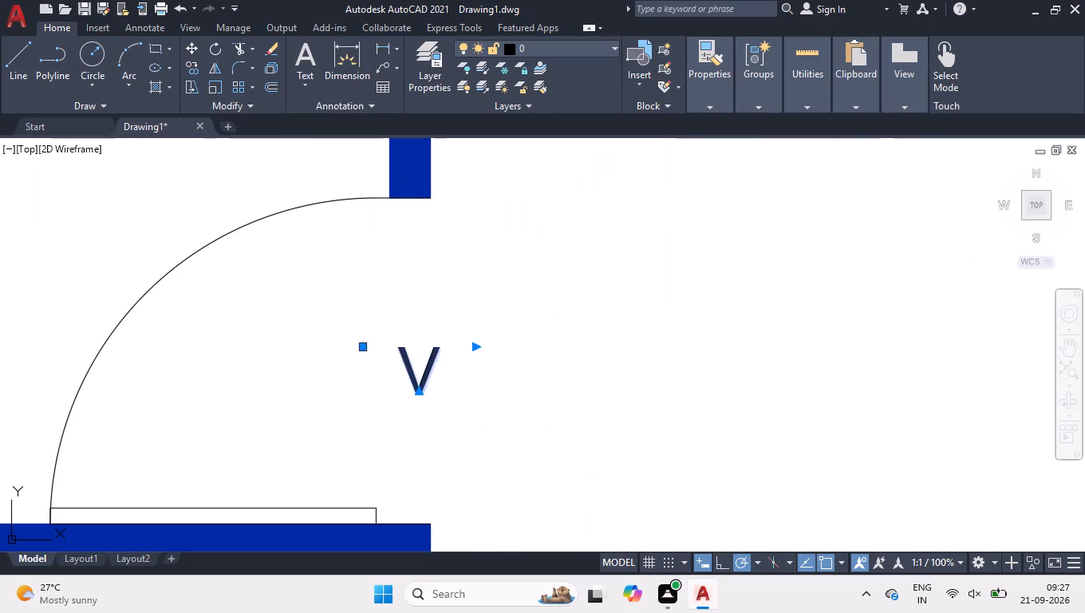
pyautogui.moveTo(440, 369); pyautogui.dragTo(404, 371)
pyautogui.press('d')
pyautogui.press('d')
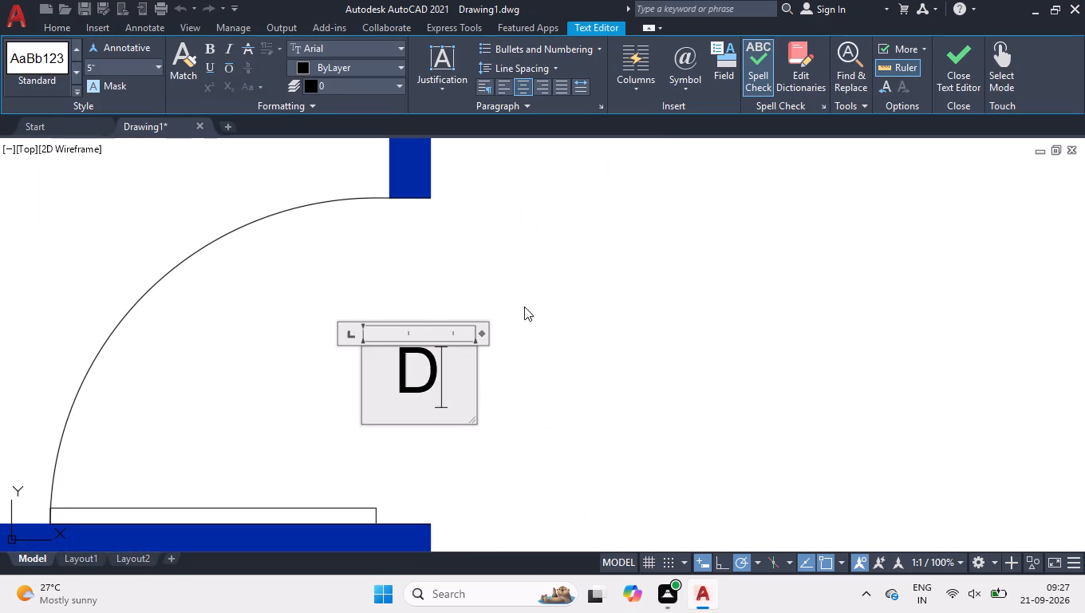
pyautogui.click(524, 303)
# Change the label at the east toilet's door to D.
pyautogui.scroll(-4, 418, 299)
pyautogui.scroll(2, 508, 223)
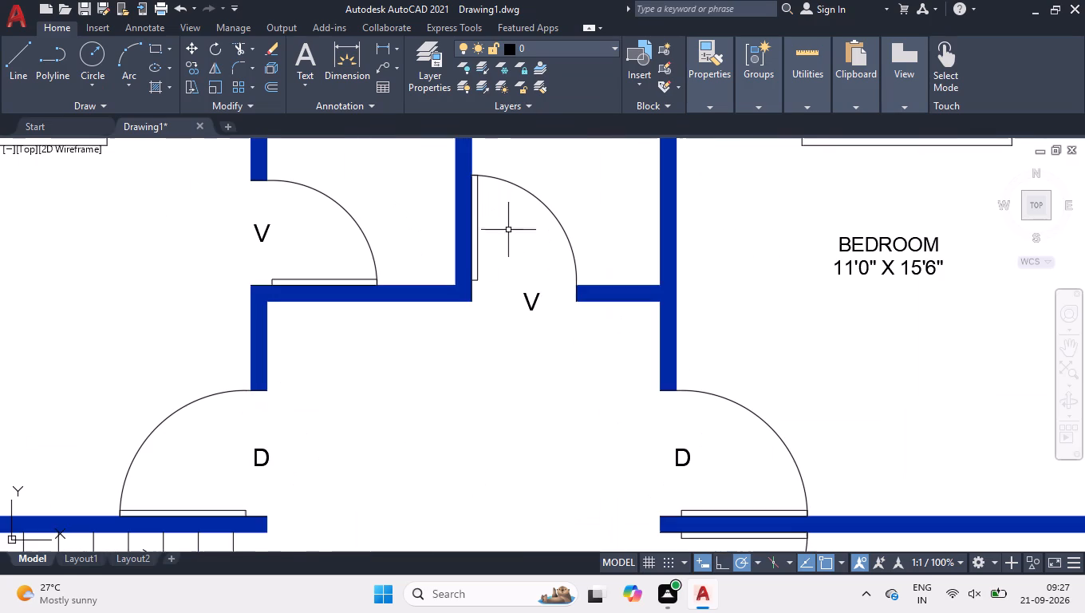
pyautogui.doubleClick(524, 296)
pyautogui.scroll(2, 527, 297)
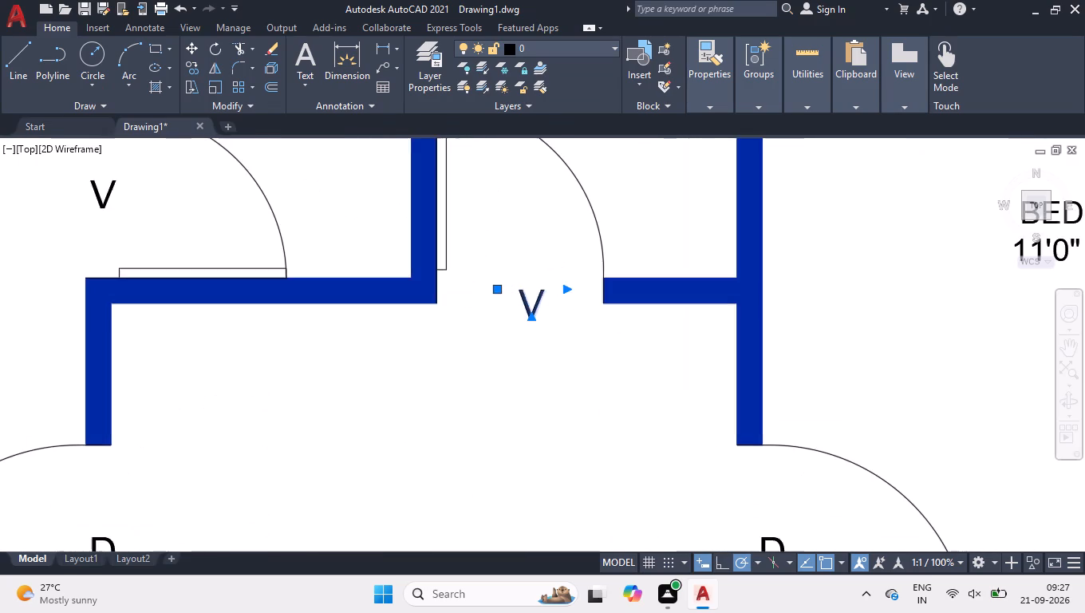
pyautogui.doubleClick(518, 295)
pyautogui.moveTo(562, 307); pyautogui.dragTo(485, 287)
pyautogui.press('d')
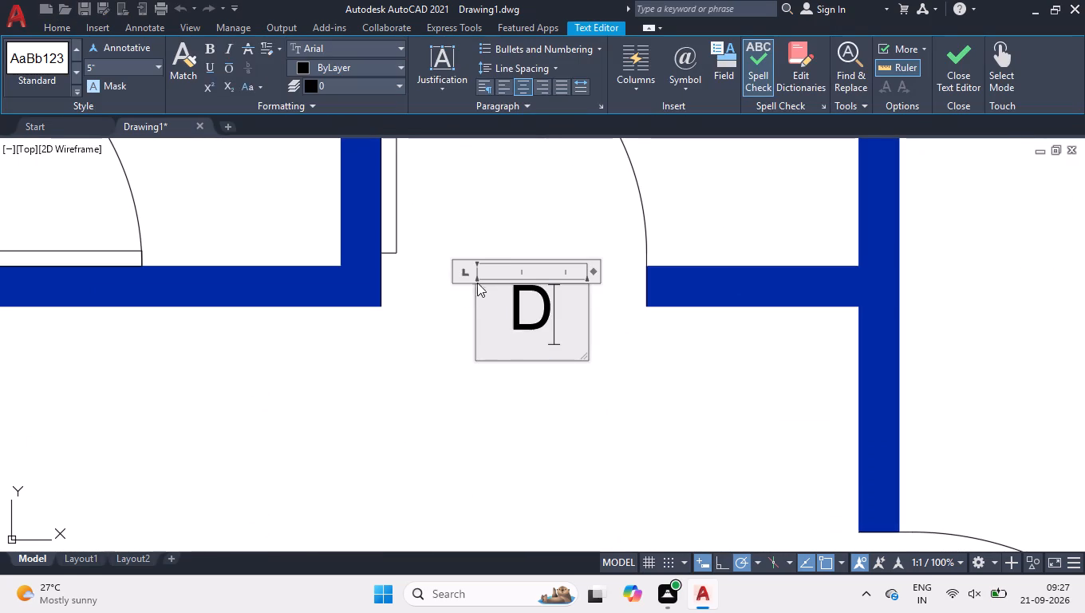
pyautogui.click(497, 220)
# Move the east toilet's D label slightly northwest into the door opening and deselect it.
pyautogui.click(540, 325)
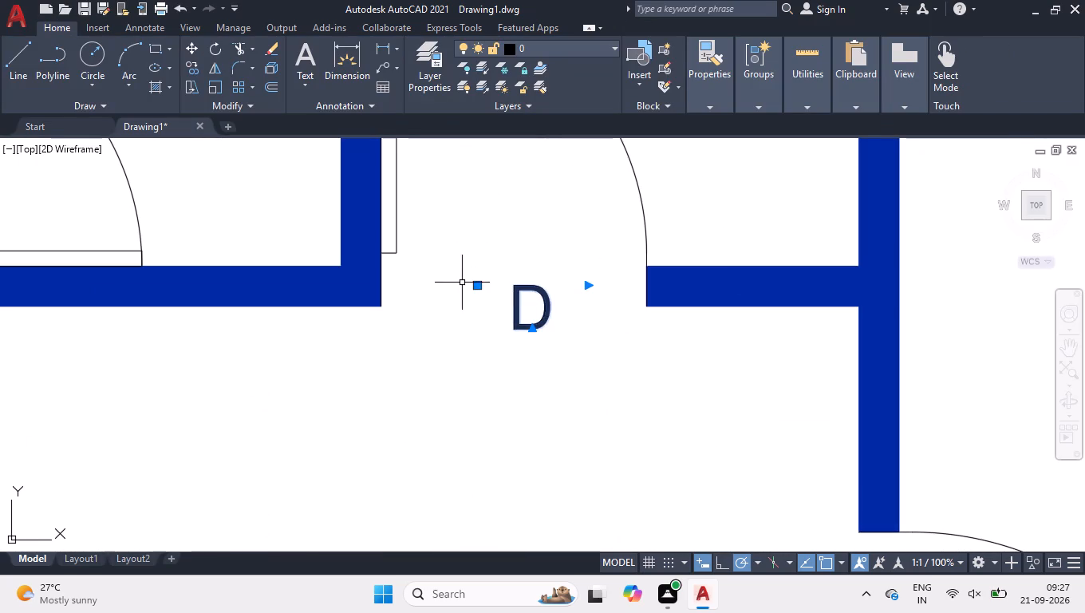
pyautogui.click(483, 286)
pyautogui.click(506, 291)
pyautogui.click(478, 282)
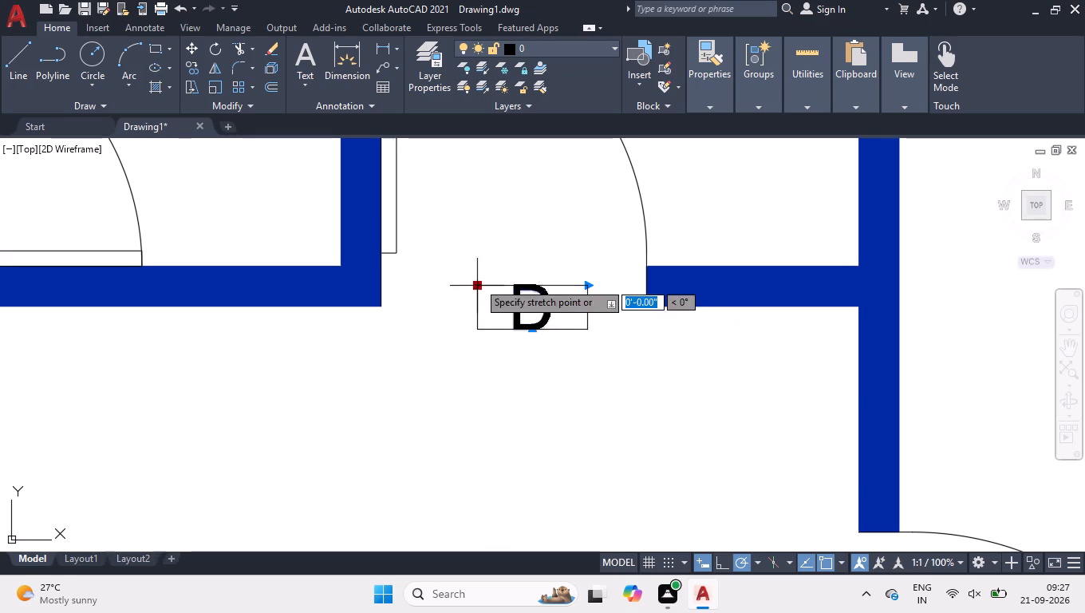
pyautogui.click(452, 258)
pyautogui.scroll(-1, 502, 318)
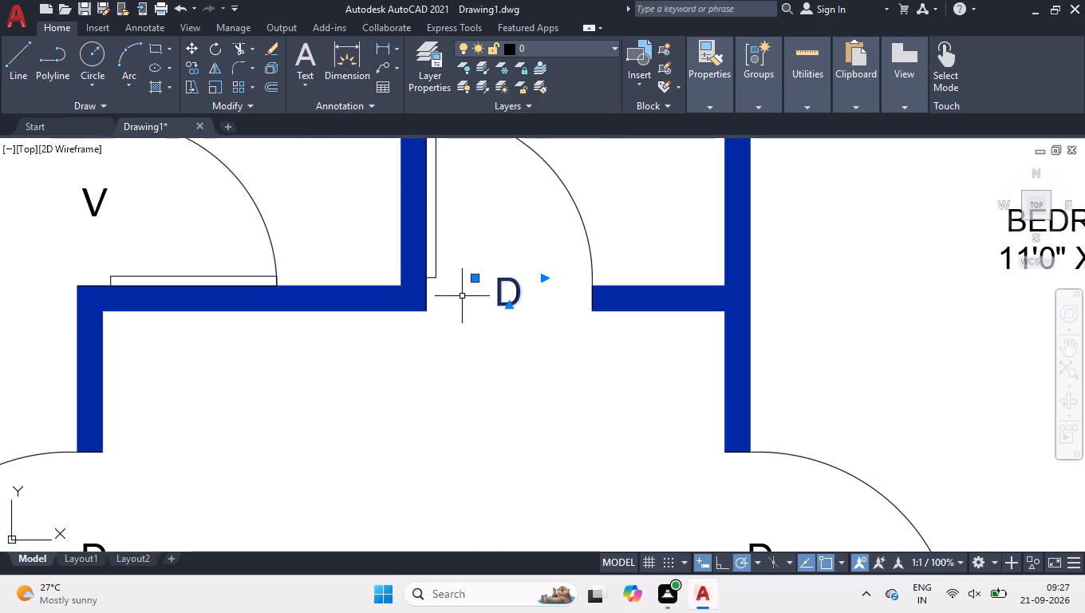
pyautogui.rightClick(548, 377)
pyautogui.click(561, 448)
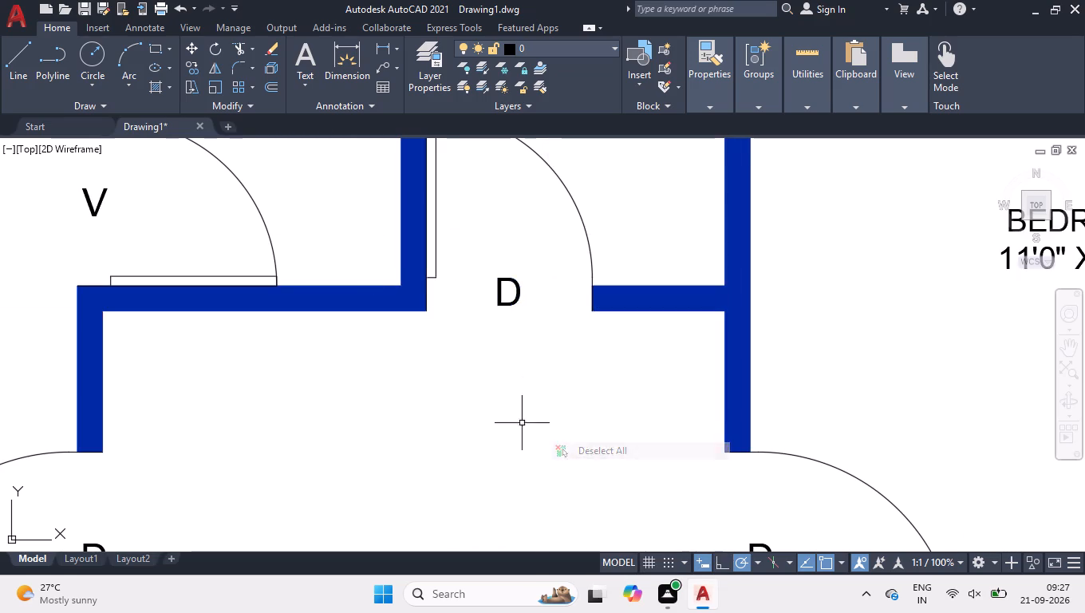
# Change the label at the west toilet's door to D.
pyautogui.scroll(-3, 487, 396)
pyautogui.scroll(2, 361, 359)
pyautogui.scroll(2, 442, 328)
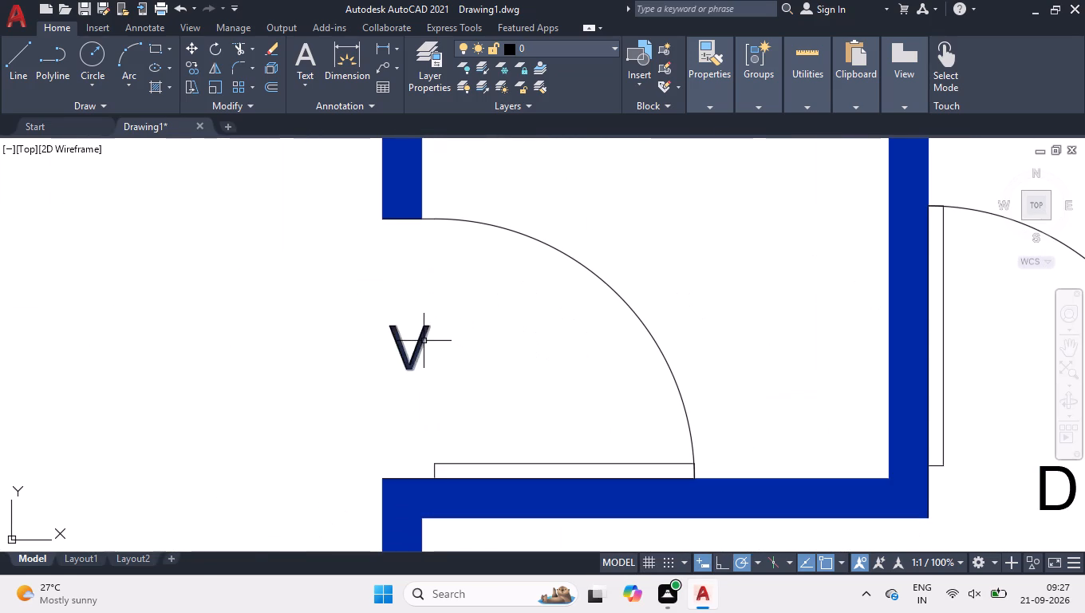
pyautogui.doubleClick(424, 341)
pyautogui.moveTo(424, 339); pyautogui.dragTo(340, 323)
pyautogui.press('d')
pyautogui.click(368, 238)
# Show the whole floor plan in the top view.
pyautogui.scroll(-3, 373, 275)
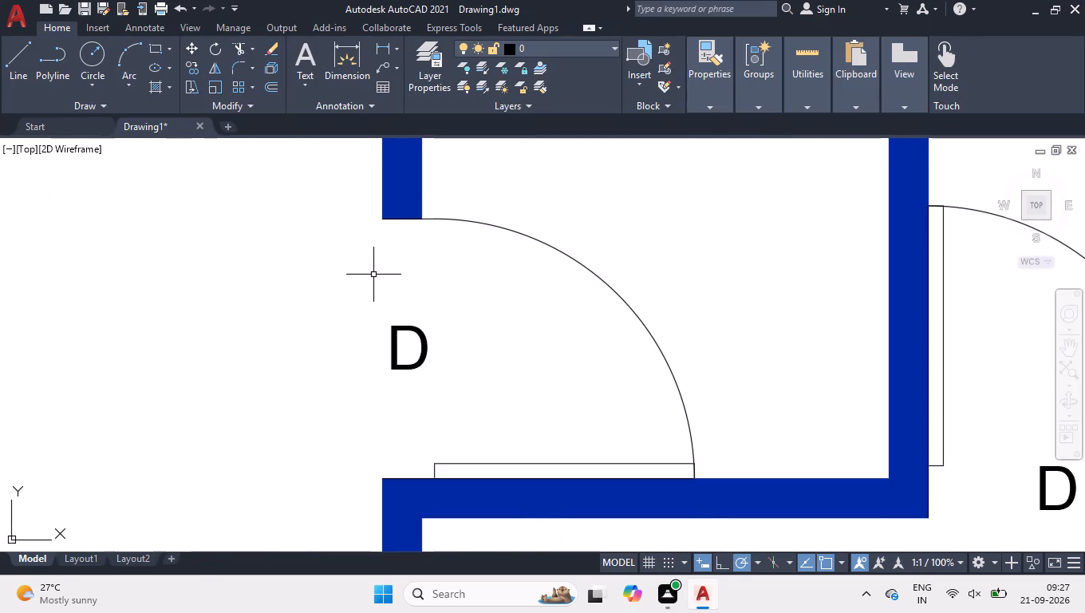
pyautogui.scroll(-2, 373, 275)
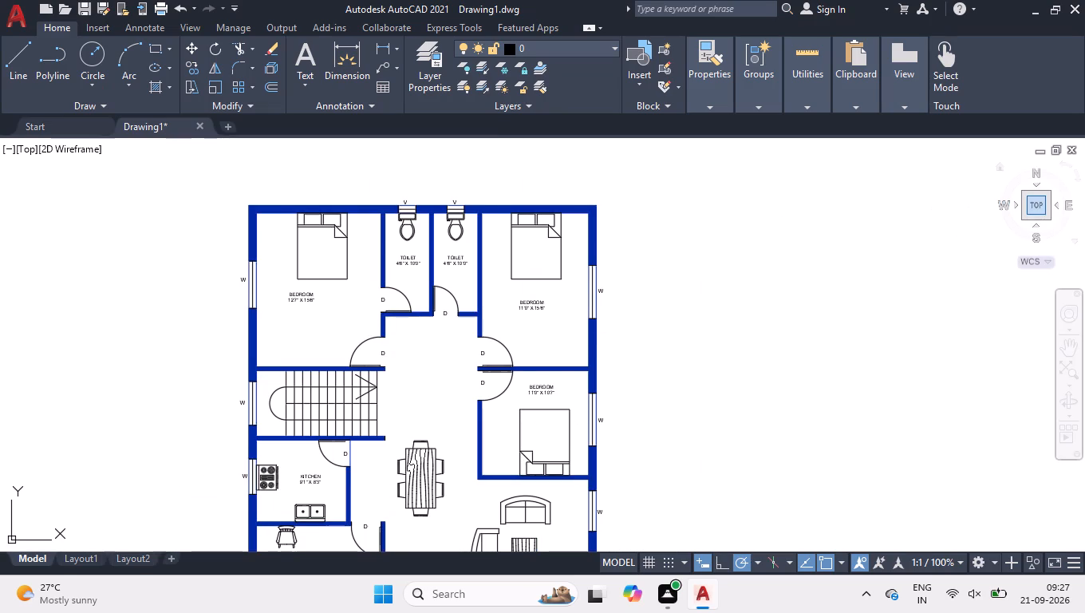
pyautogui.click(1041, 209)
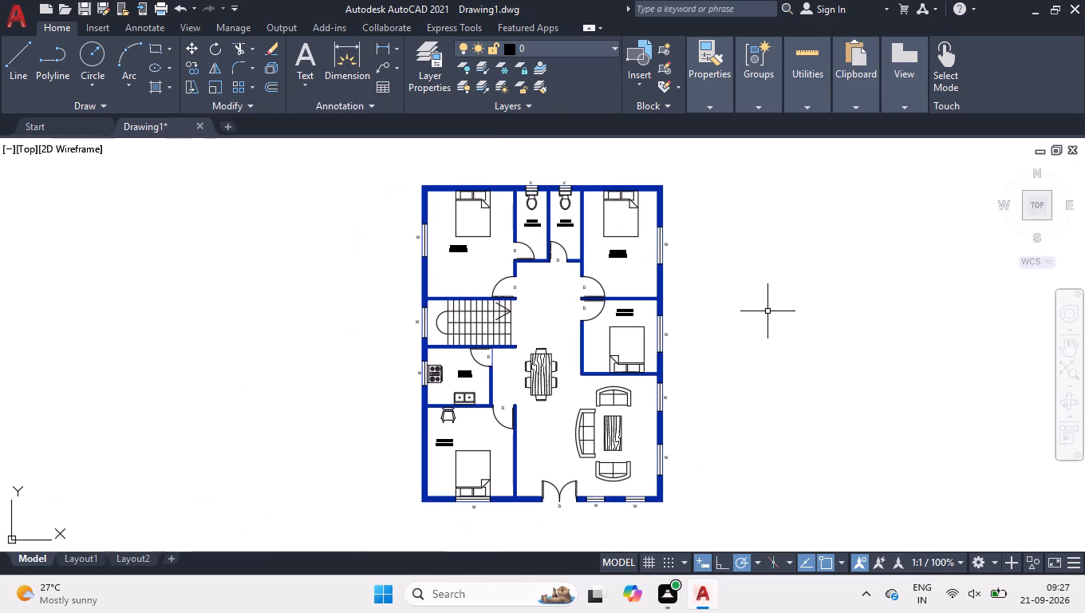
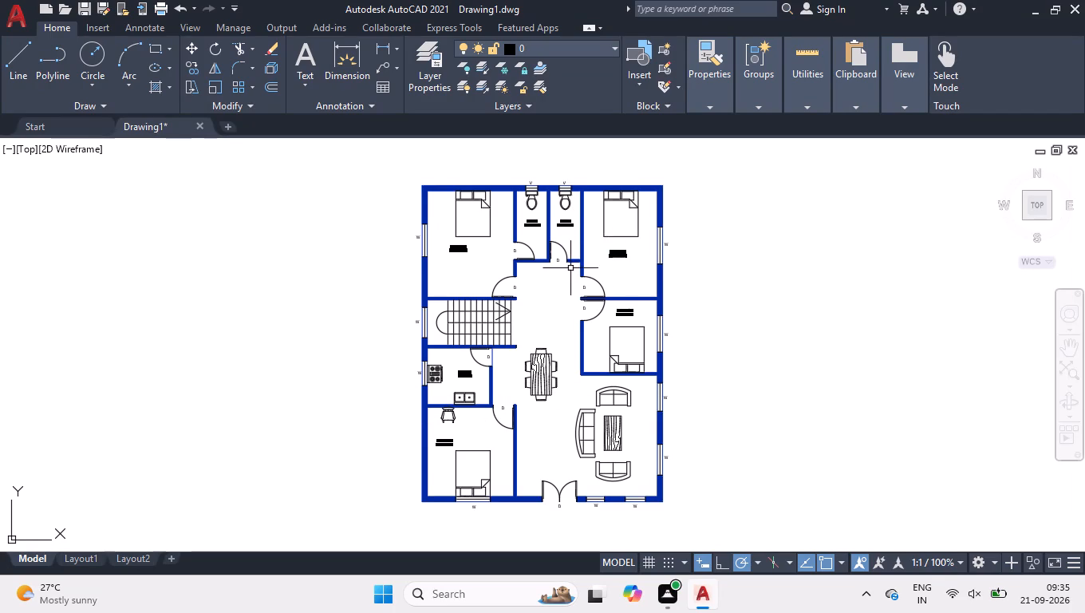
# Set the text height of all multiline text labels in the floor plan to 6" and clear the selection.
pyautogui.click(465, 247)
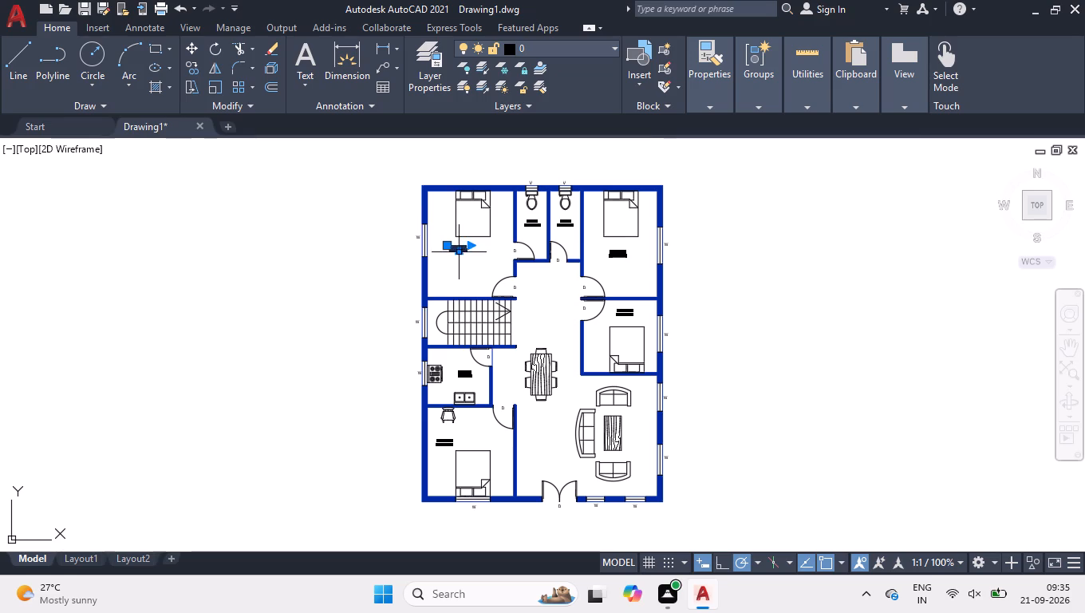
pyautogui.rightClick(468, 259)
pyautogui.click(503, 429)
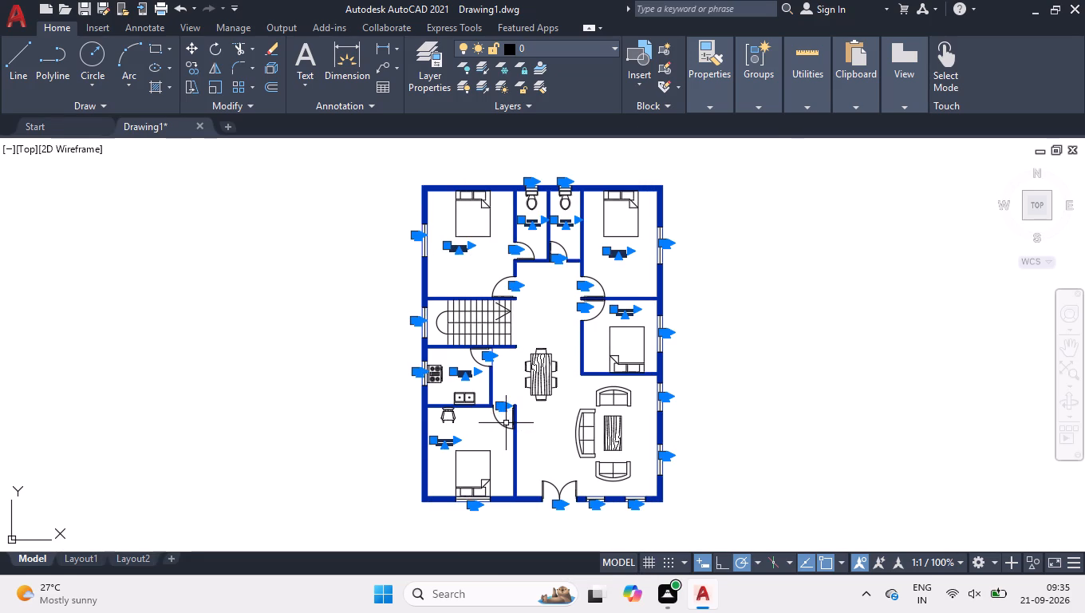
pyautogui.hotkey('ctrl', '1')
pyautogui.scroll(-5, 949, 320)
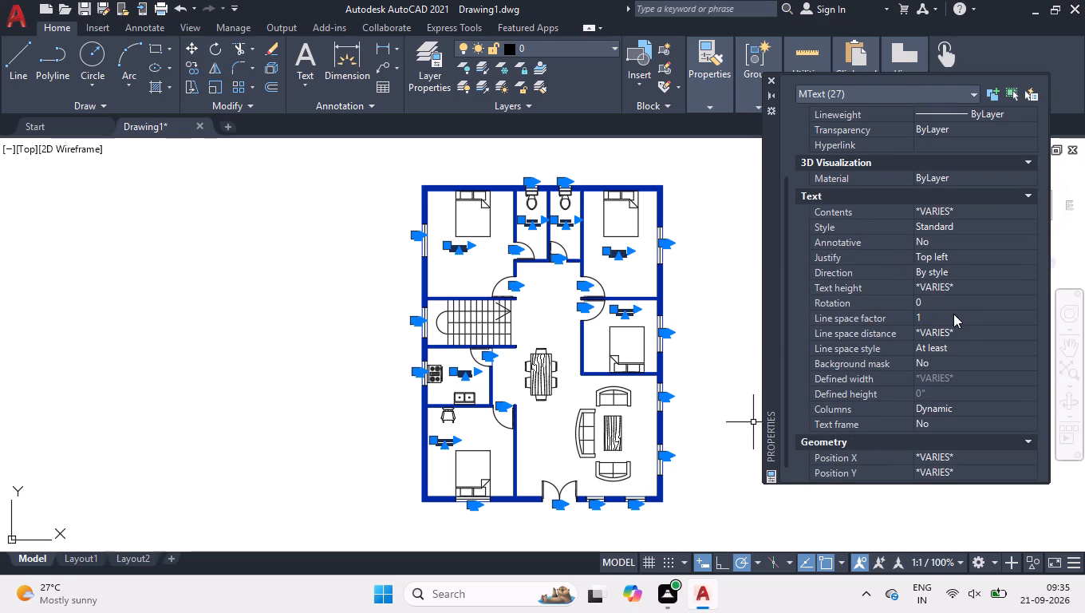
pyautogui.click(965, 287)
pyautogui.press('6')
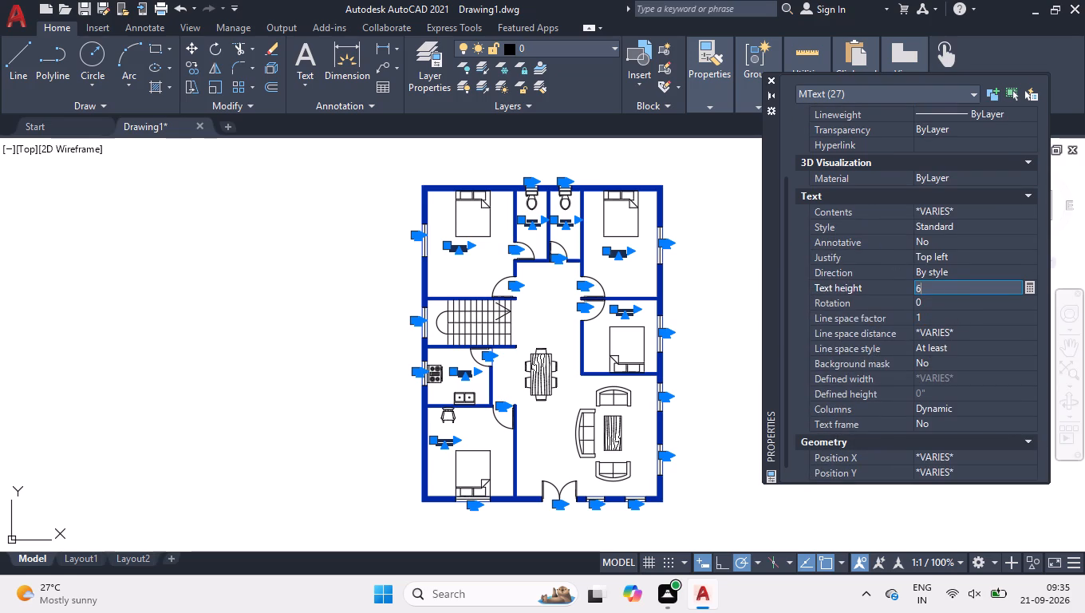
pyautogui.press('Return')
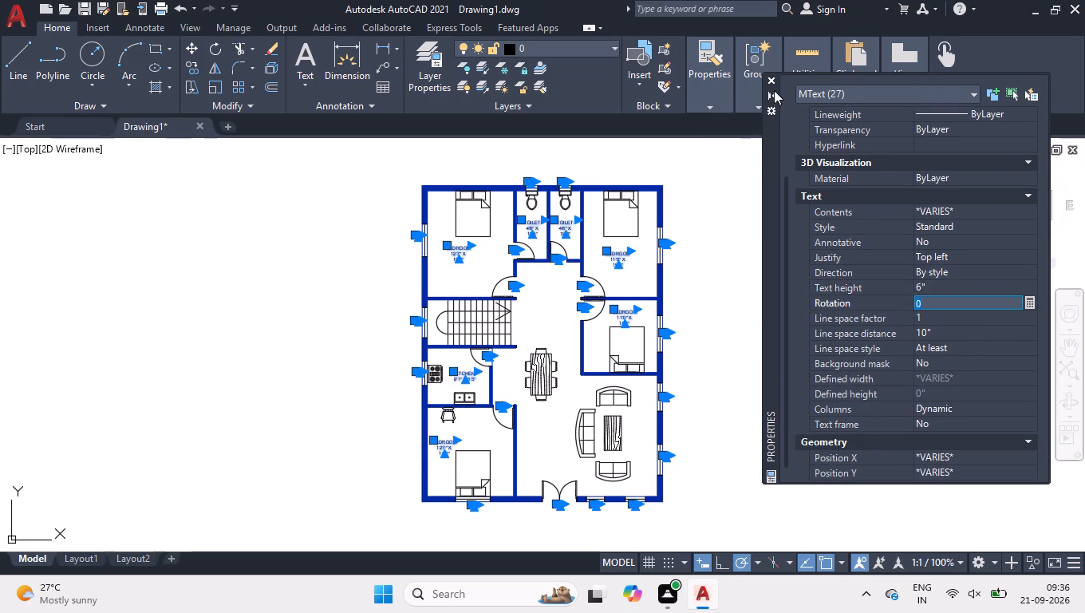
pyautogui.click(770, 79)
pyautogui.rightClick(757, 252)
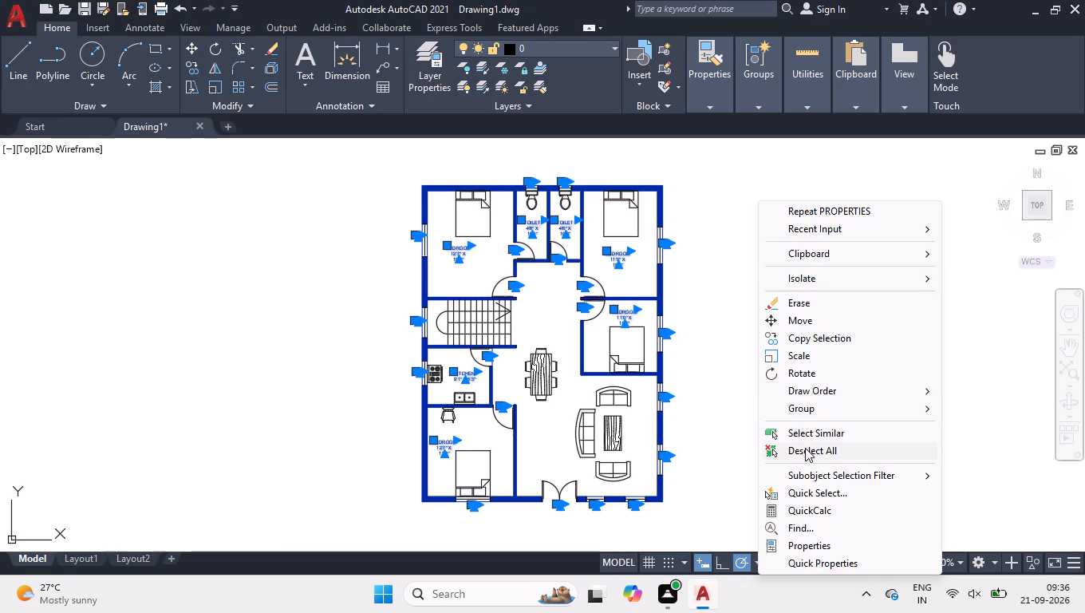
pyautogui.click(805, 448)
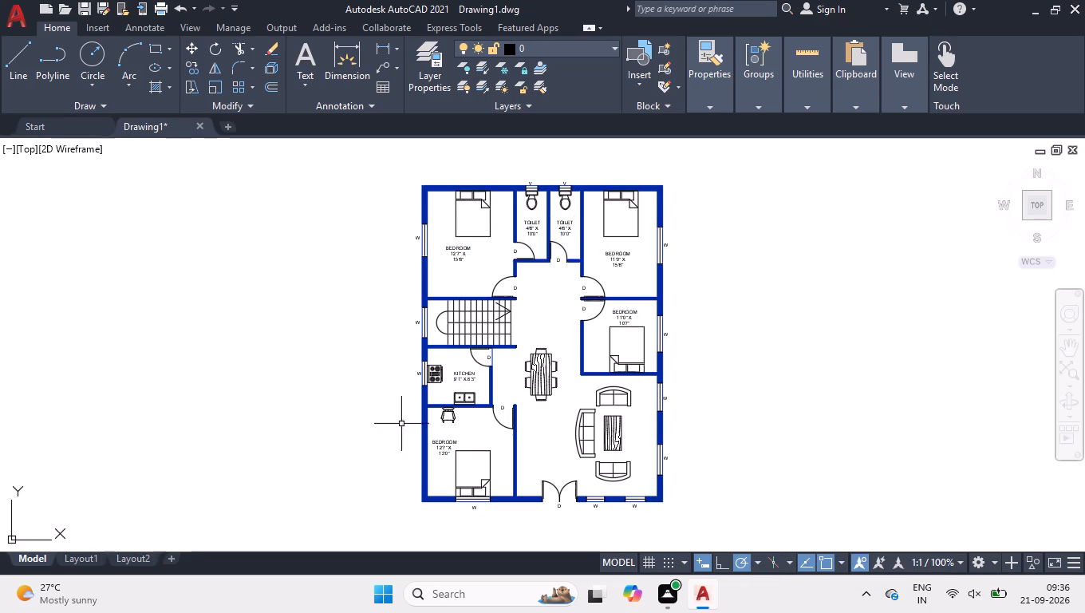
# Delete the existing viewport from Layout1.
pyautogui.click(73, 564)
pyautogui.click(393, 362)
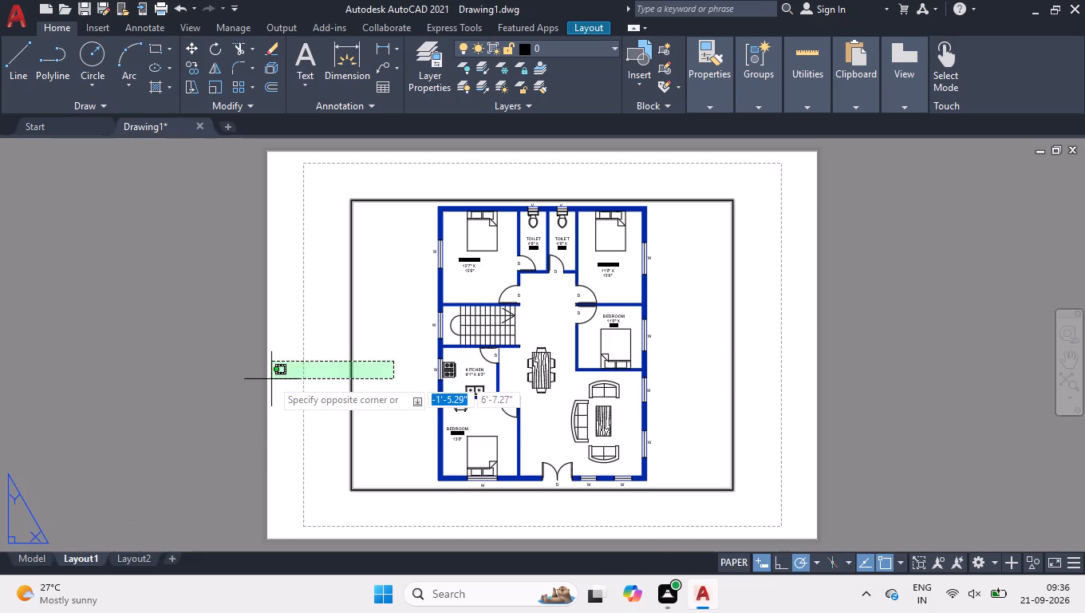
pyautogui.click(276, 379)
pyautogui.press('Delete')
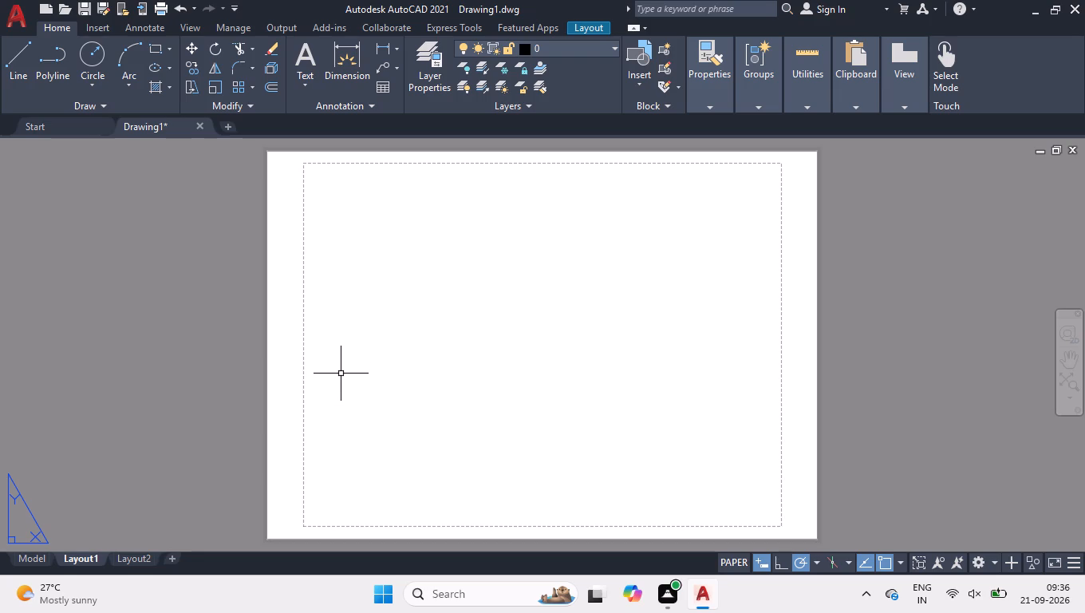
# Modify the Layout1 page setup to use DWG To PDF.pc3, ISO full bleed A3 (420 x 297 mm) paper and Maximum quality.
pyautogui.rightClick(69, 559)
pyautogui.click(162, 437)
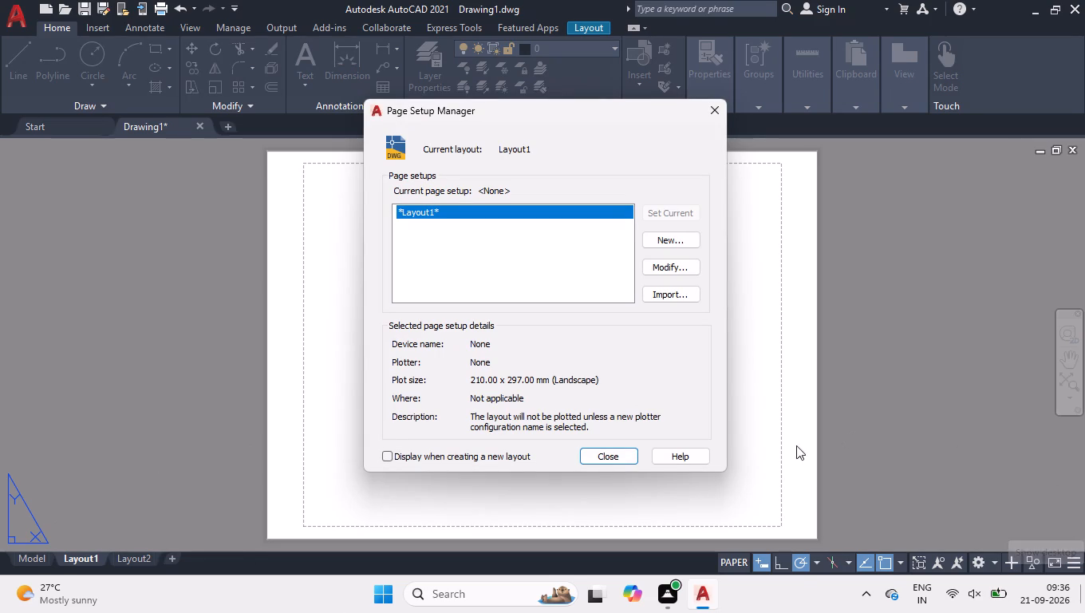
pyautogui.click(673, 268)
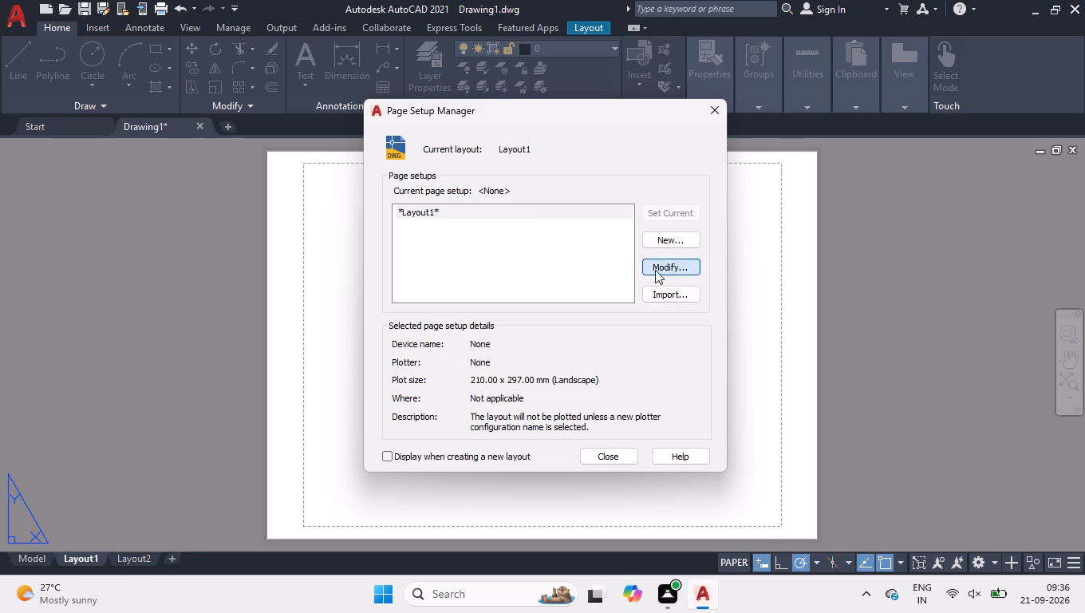
pyautogui.click(439, 180)
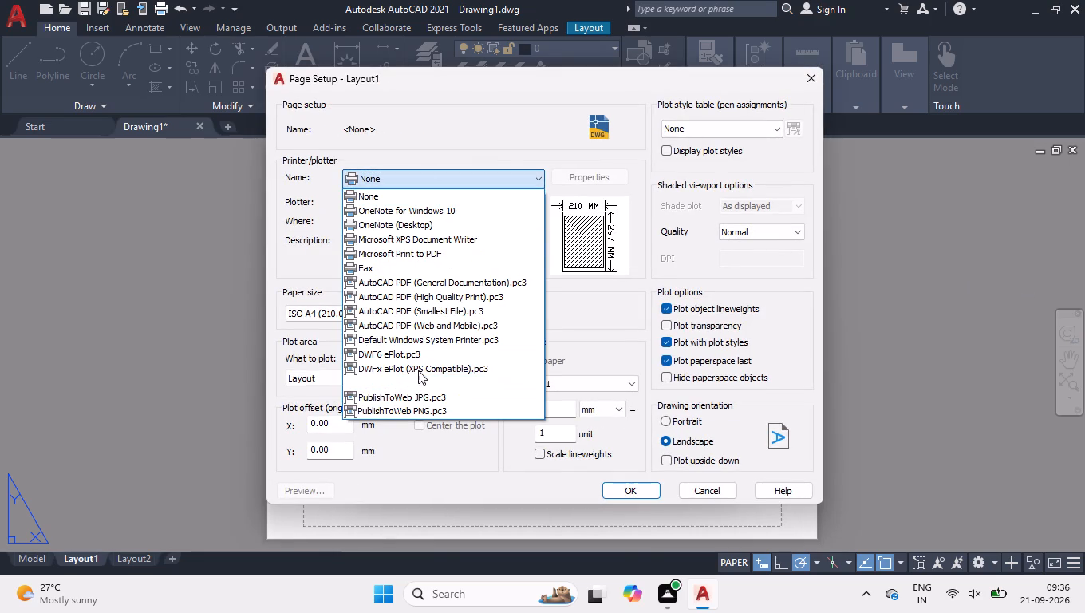
pyautogui.click(416, 379)
pyautogui.click(398, 311)
pyautogui.scroll(5, 388, 248)
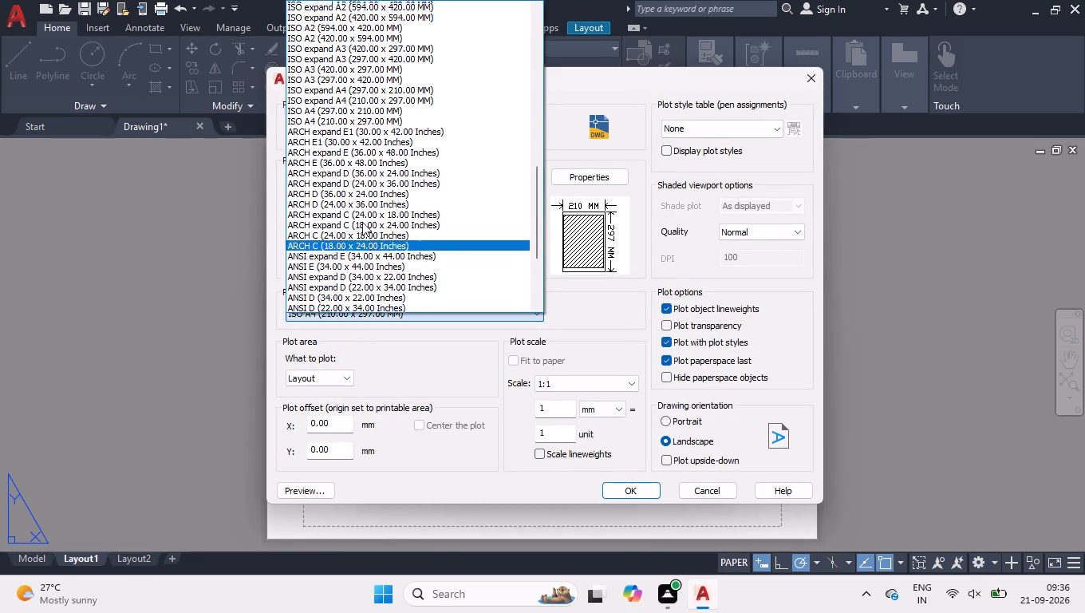
pyautogui.scroll(15, 362, 222)
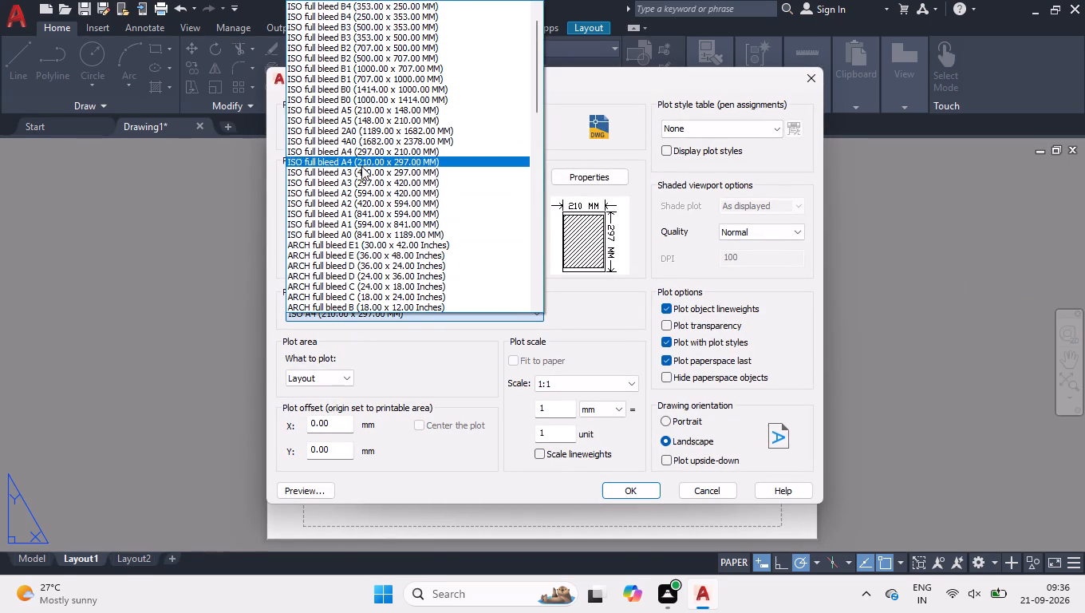
pyautogui.click(392, 170)
pyautogui.click(748, 231)
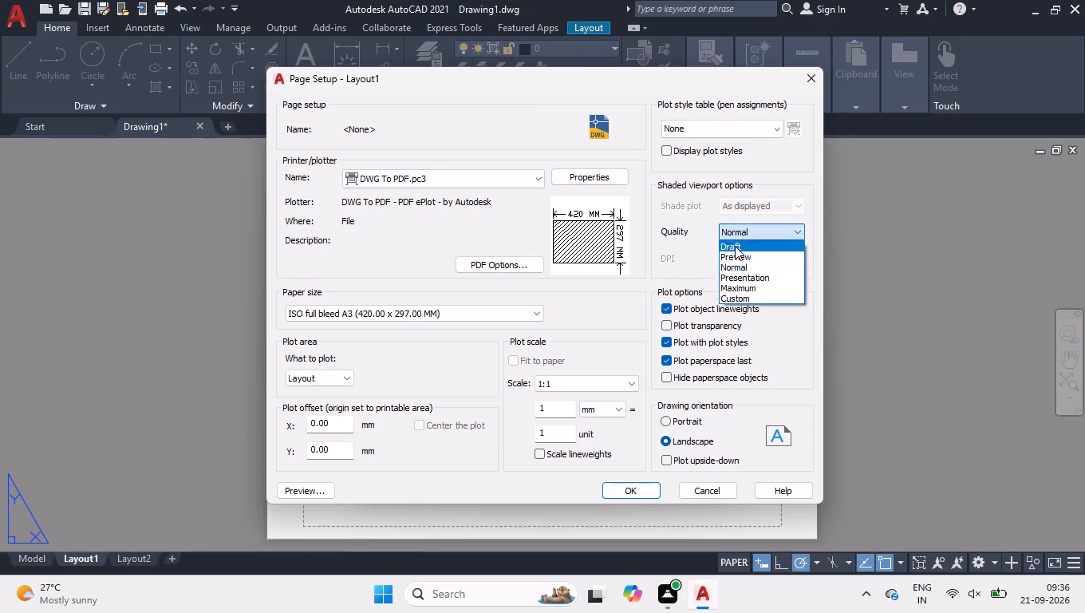
pyautogui.click(740, 285)
pyautogui.click(643, 488)
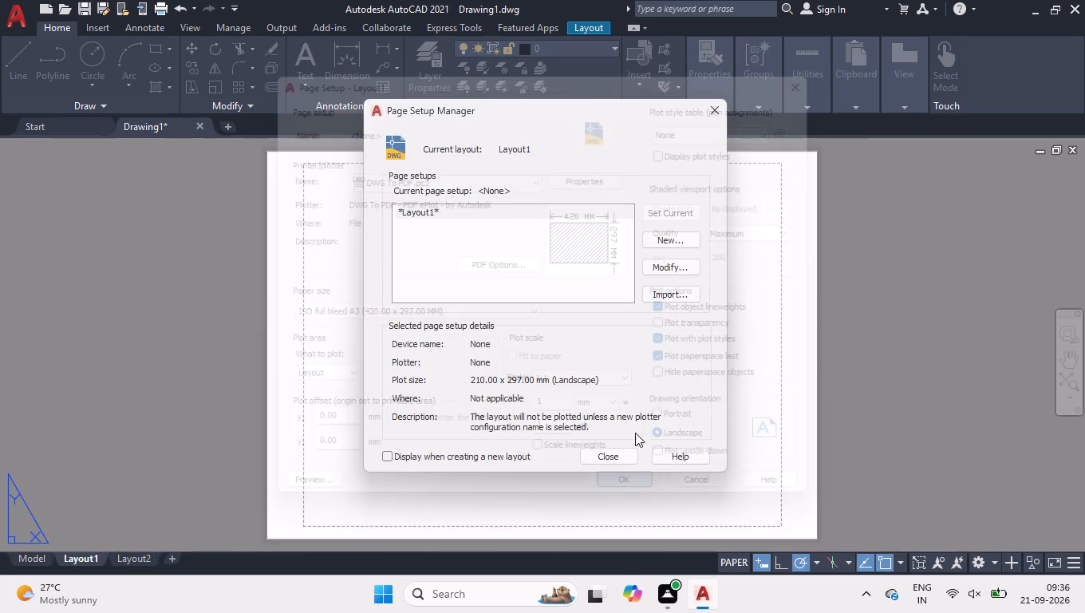
pyautogui.click(606, 457)
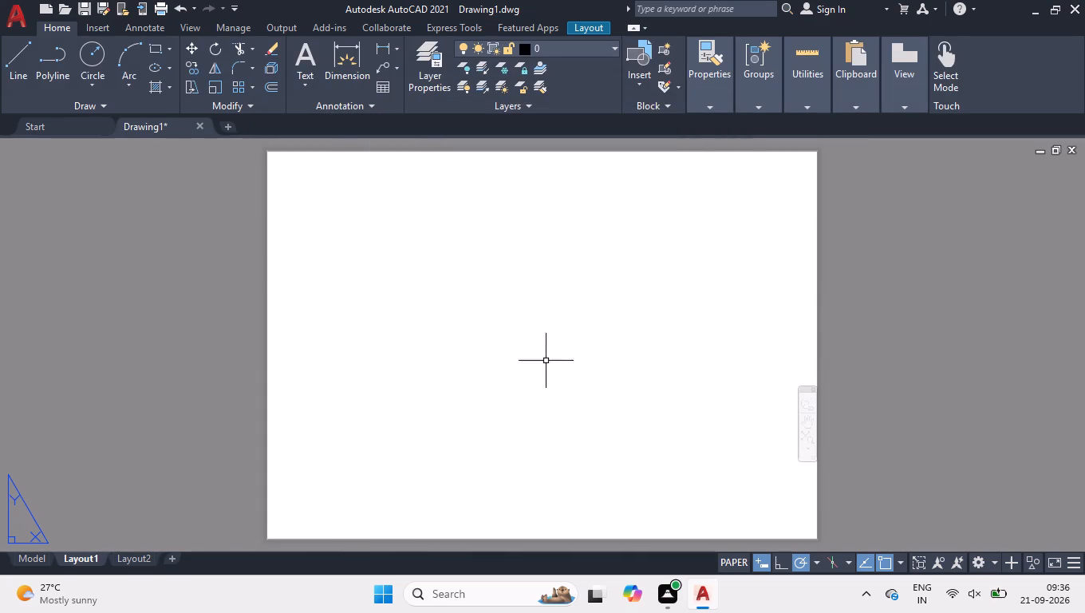
# Create a viewport on Layout1 from 0,0 to 420,297 with the MV command.
pyautogui.write('MV')
pyautogui.press('Return')
pyautogui.write('0,0')
pyautogui.press('Return')
pyautogui.write('420,297')
pyautogui.press('Return')
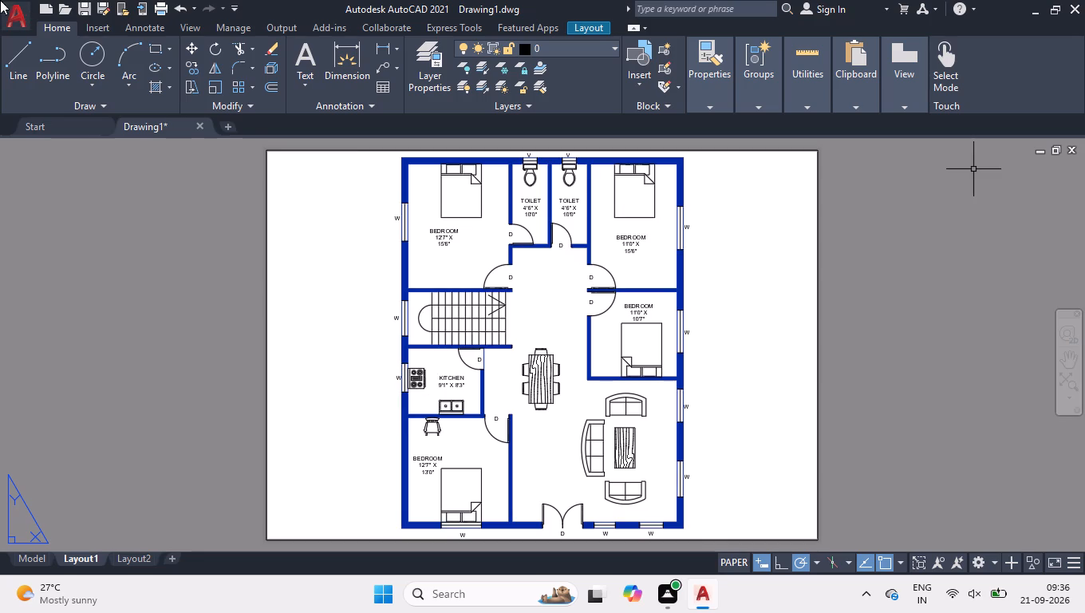
# Export the current layout as a PDF named 20-9-1.
pyautogui.click(15, 9)
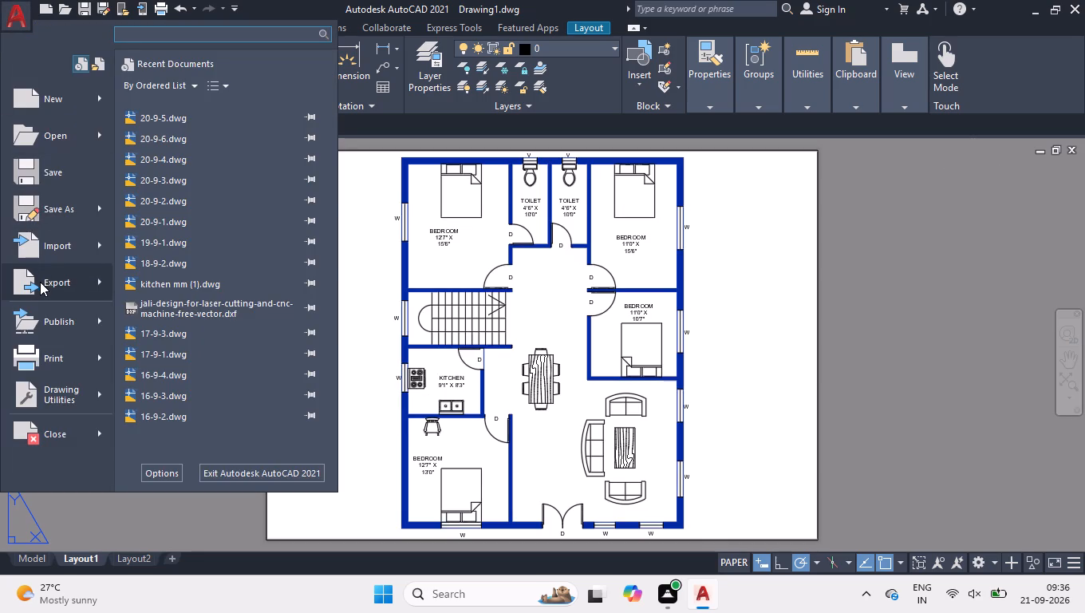
pyautogui.click(40, 282)
pyautogui.click(255, 259)
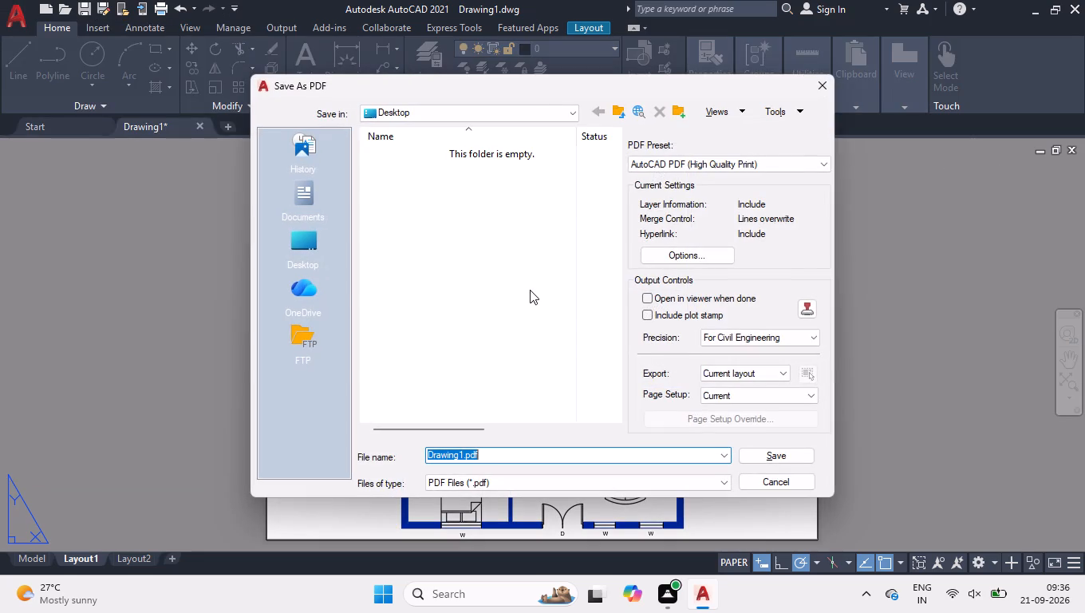
pyautogui.write('20-9-')
pyautogui.press('1')
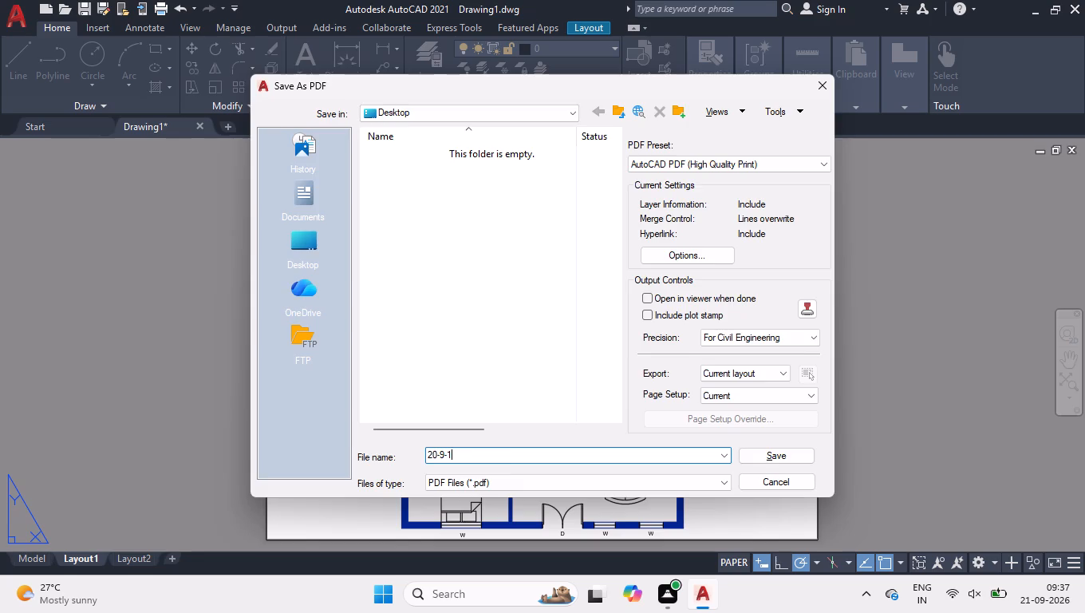
pyautogui.press('Return')
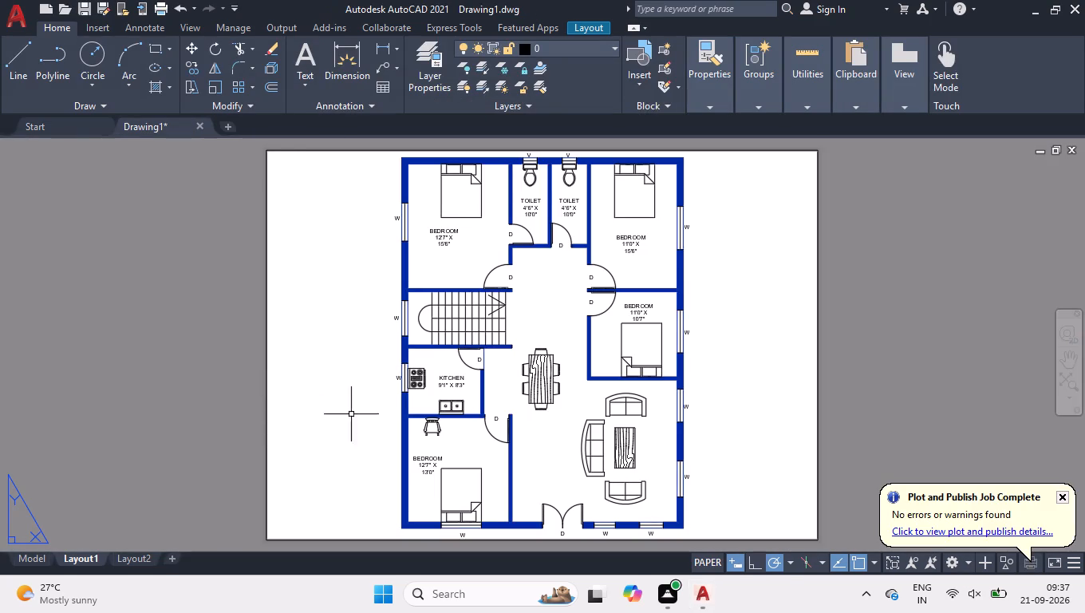
# Return to model space and exit the program, saving the drawing as 20-9-1.
pyautogui.click(26, 561)
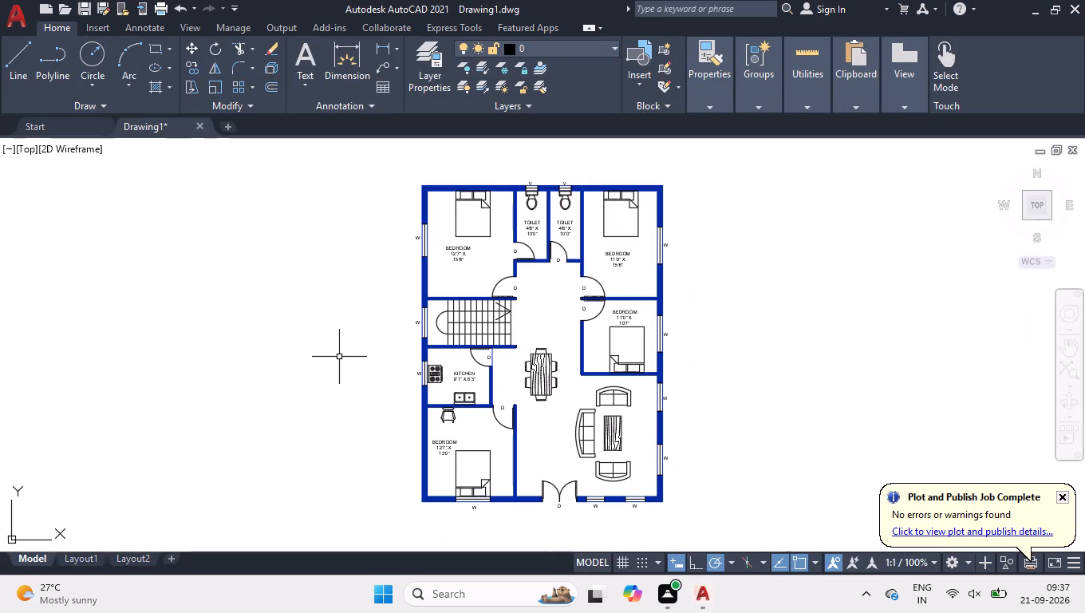
pyautogui.hotkey('ctrl', 'q')
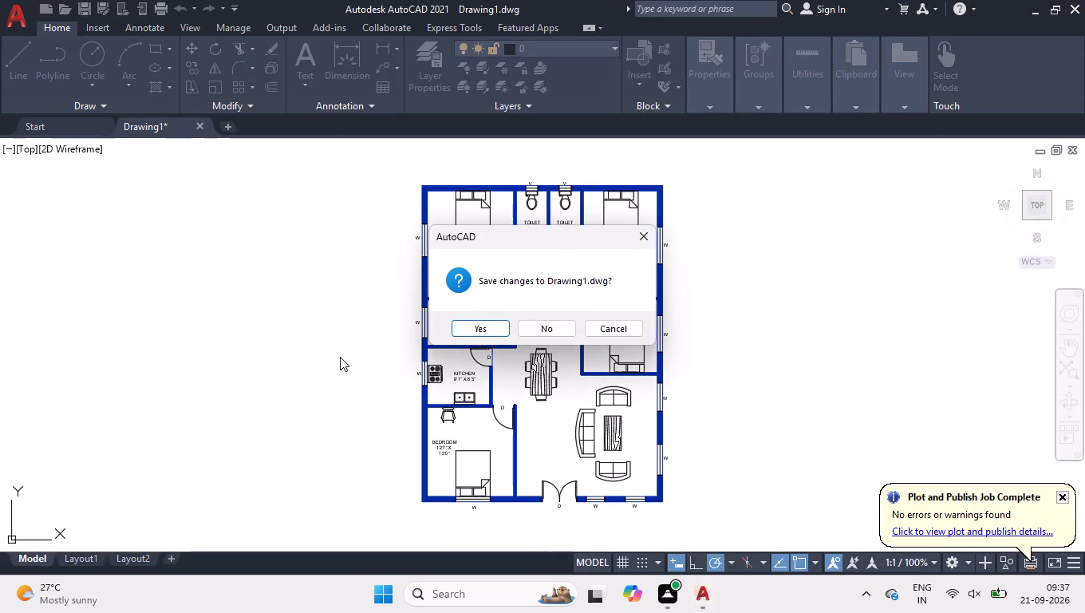
pyautogui.press('Return')
pyautogui.write('20-9-1')
pyautogui.press('Return')
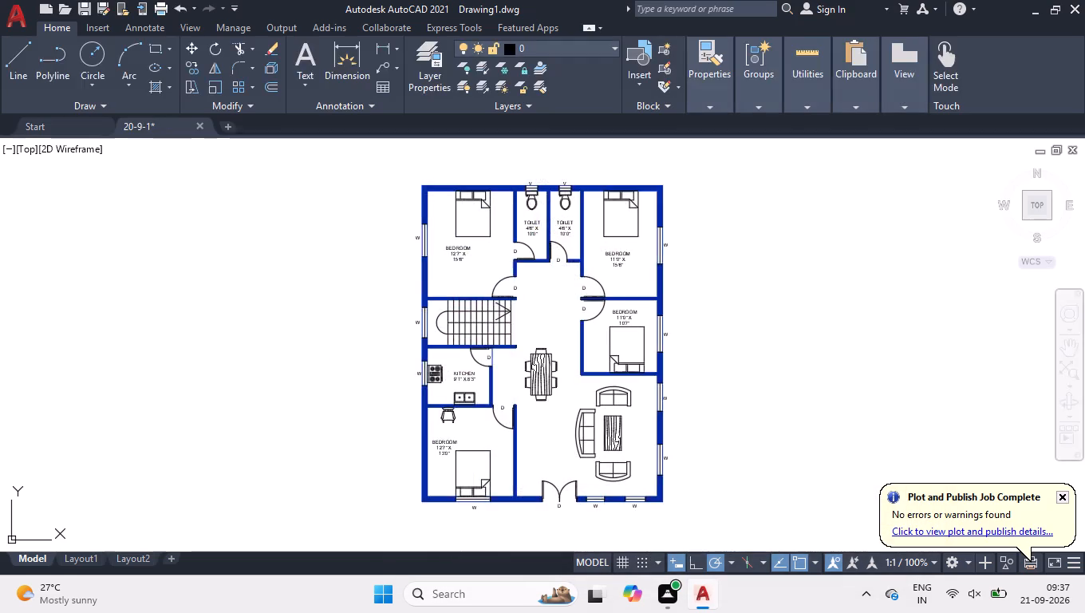
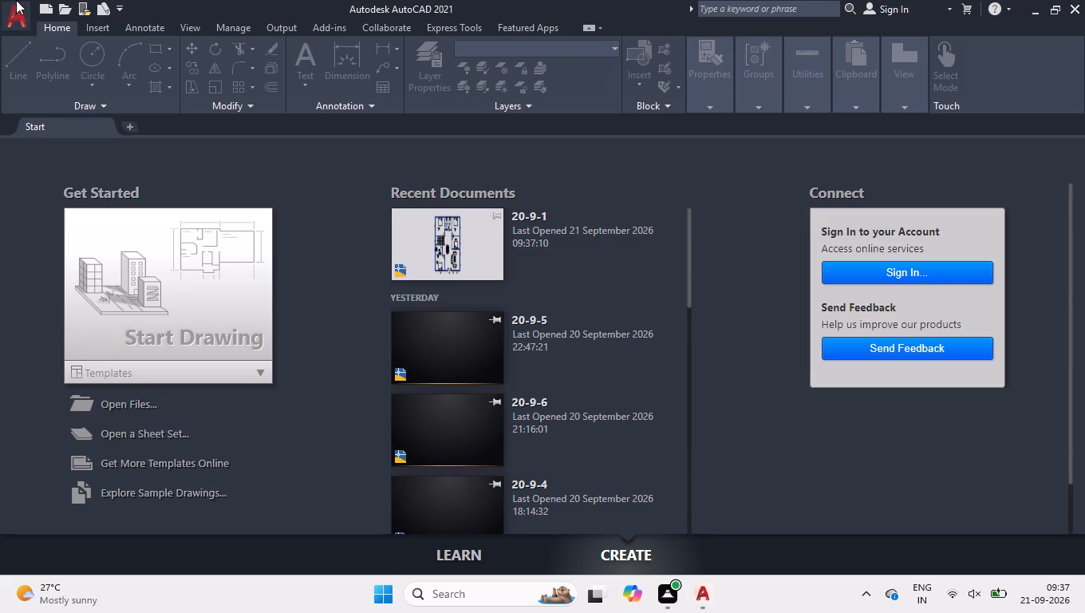
# Reopen the saved drawing 20-9-1 from the recent documents.
pyautogui.click(491, 242)
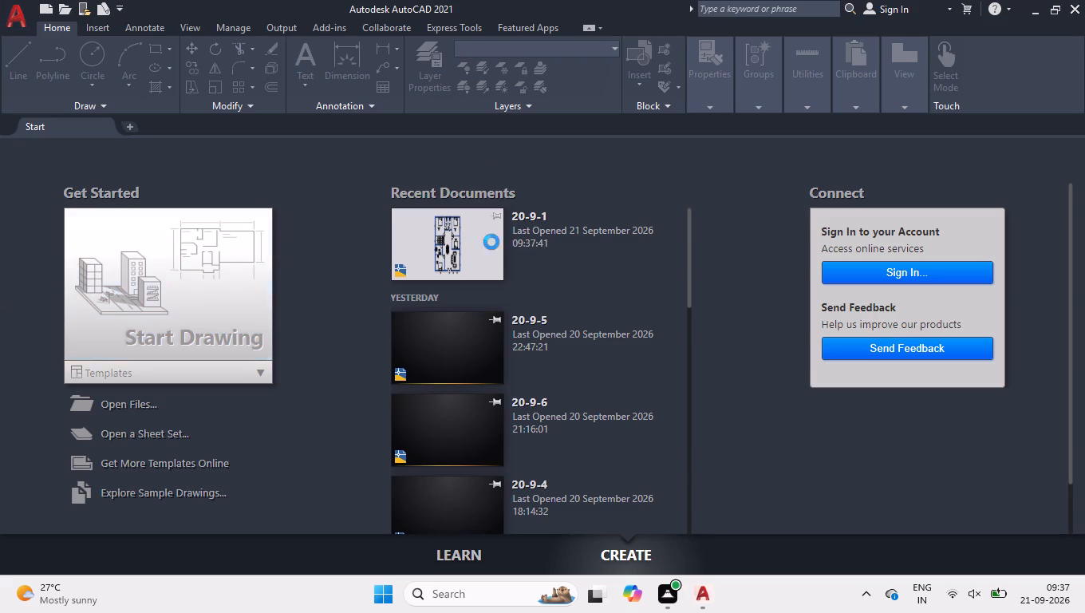
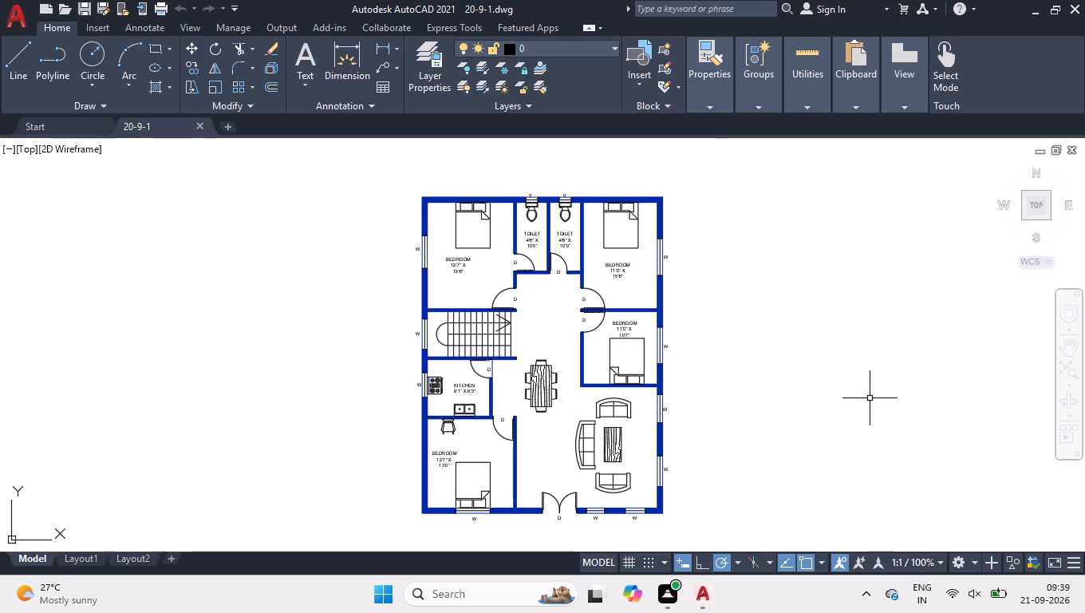
# Query the LOGFILENAME system variable to check the drawing's log file path.
pyautogui.write('LOGFILE')
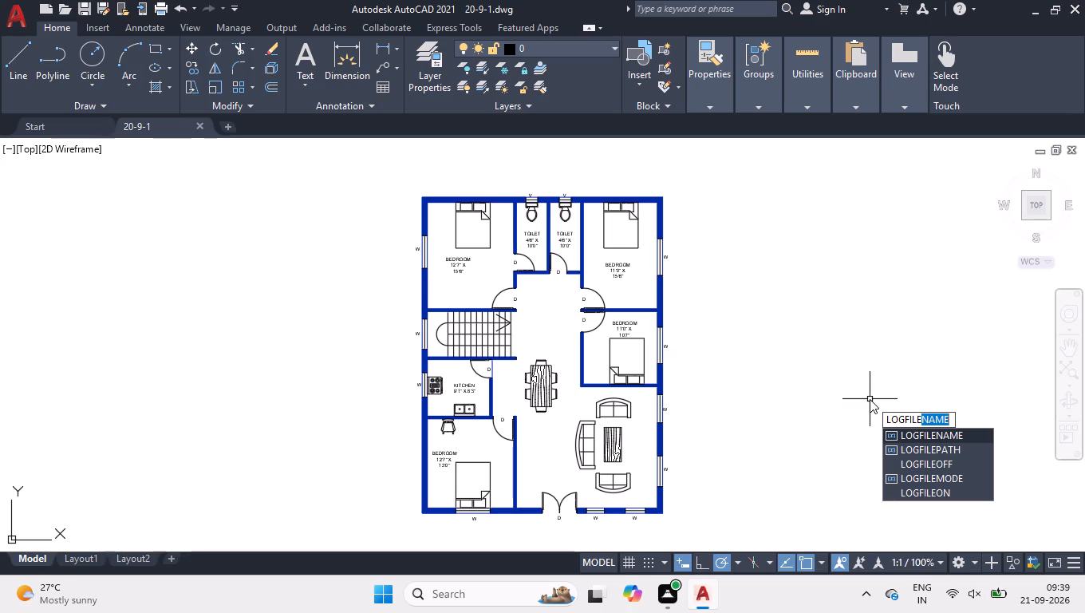
pyautogui.press('Return')
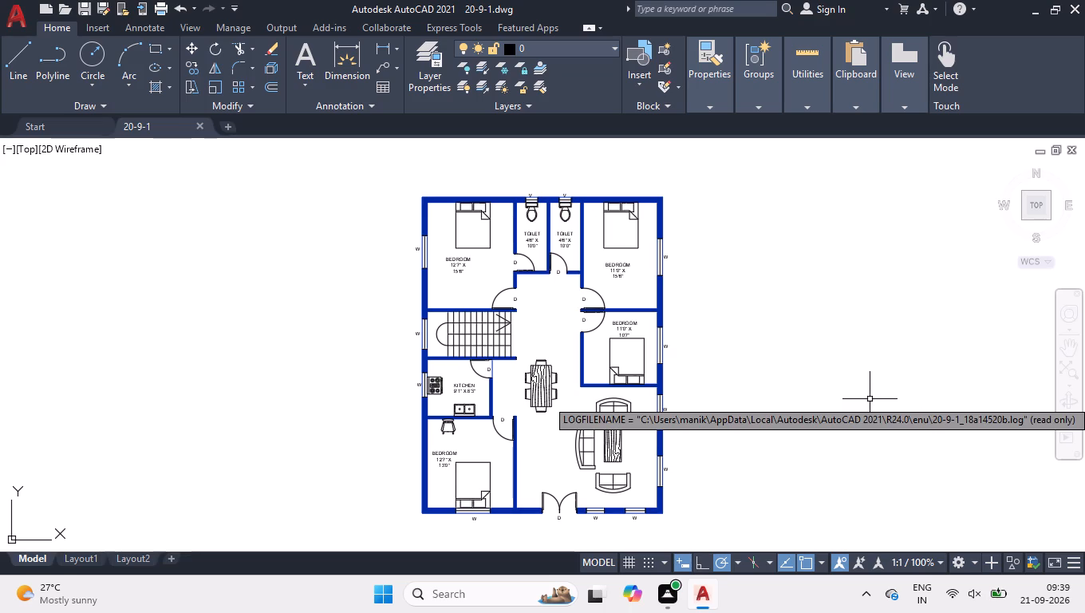
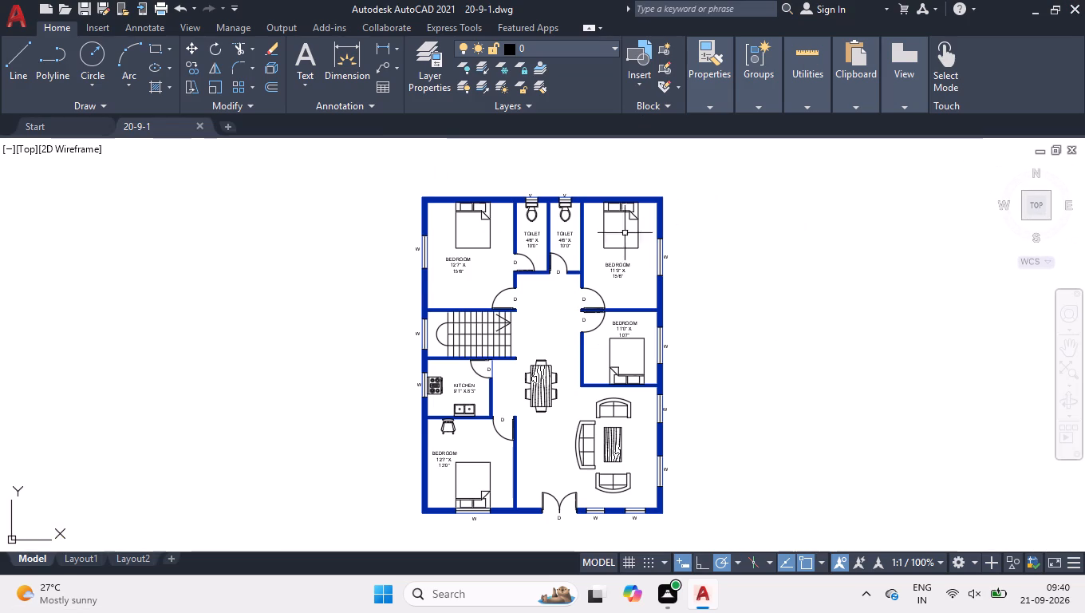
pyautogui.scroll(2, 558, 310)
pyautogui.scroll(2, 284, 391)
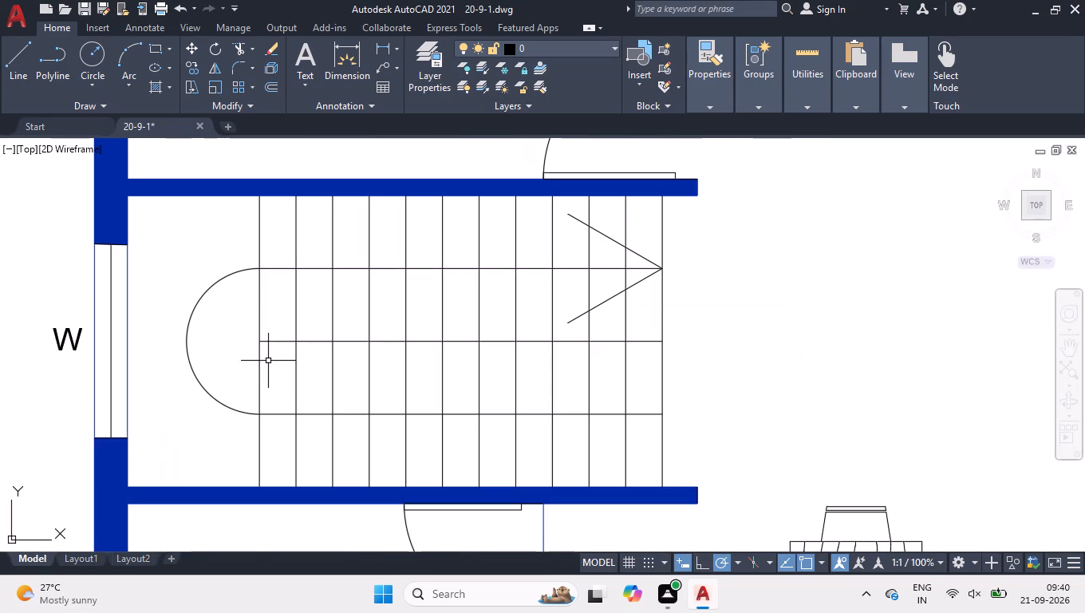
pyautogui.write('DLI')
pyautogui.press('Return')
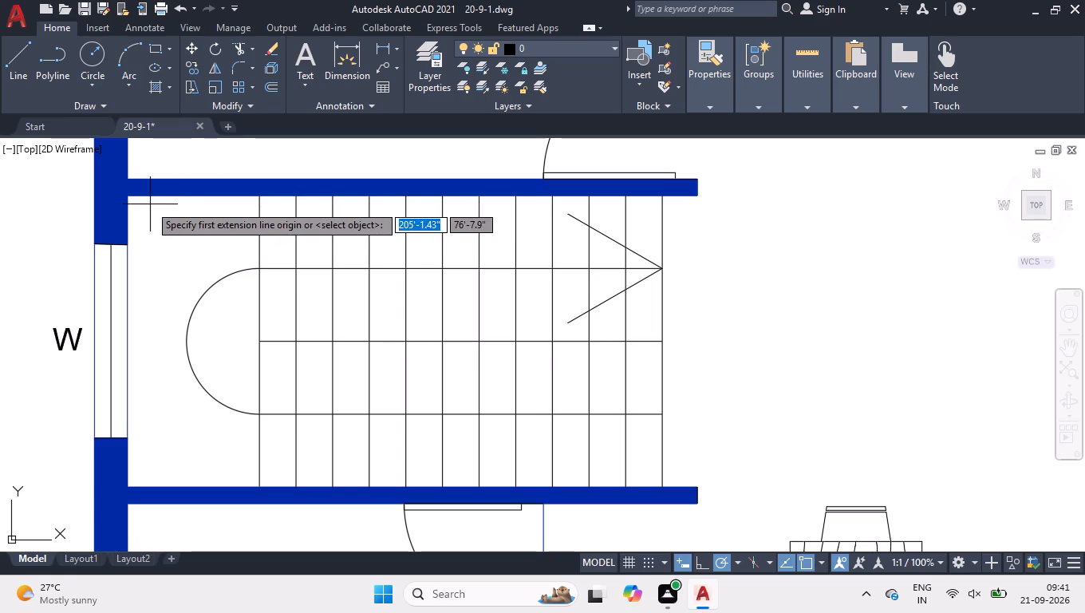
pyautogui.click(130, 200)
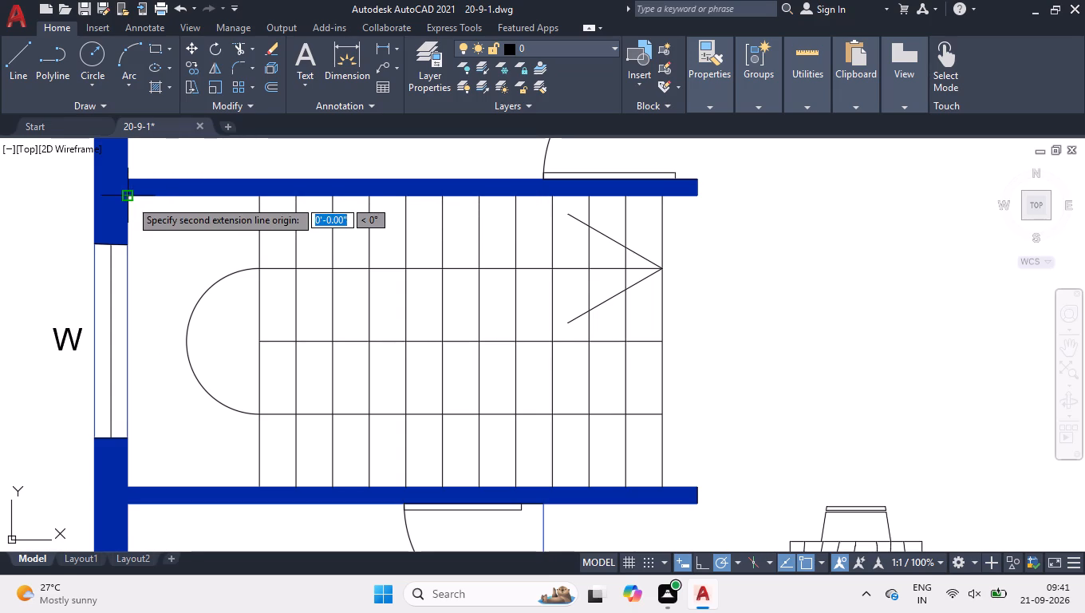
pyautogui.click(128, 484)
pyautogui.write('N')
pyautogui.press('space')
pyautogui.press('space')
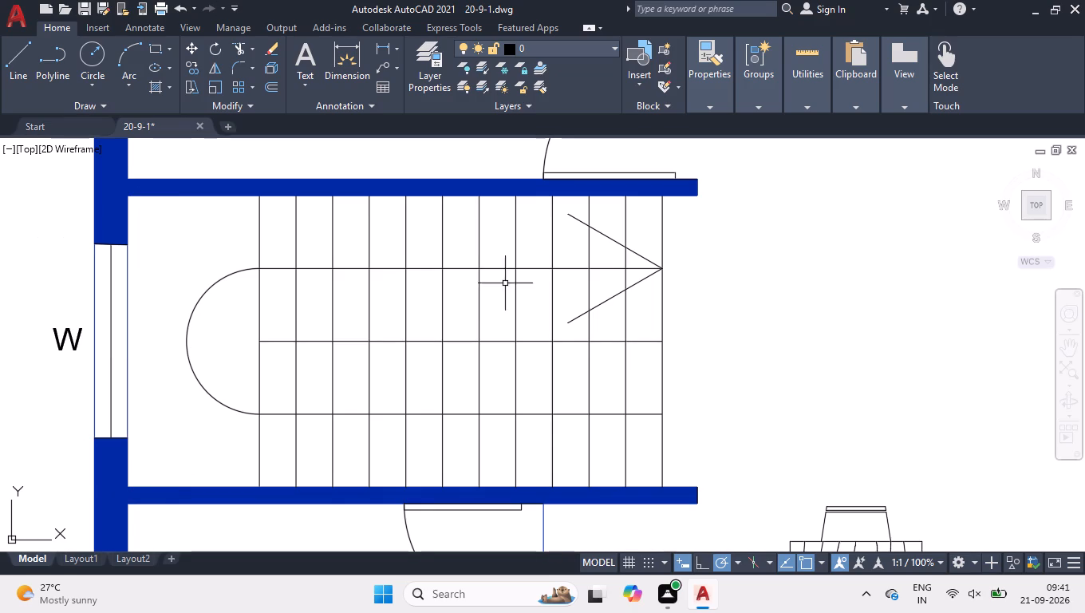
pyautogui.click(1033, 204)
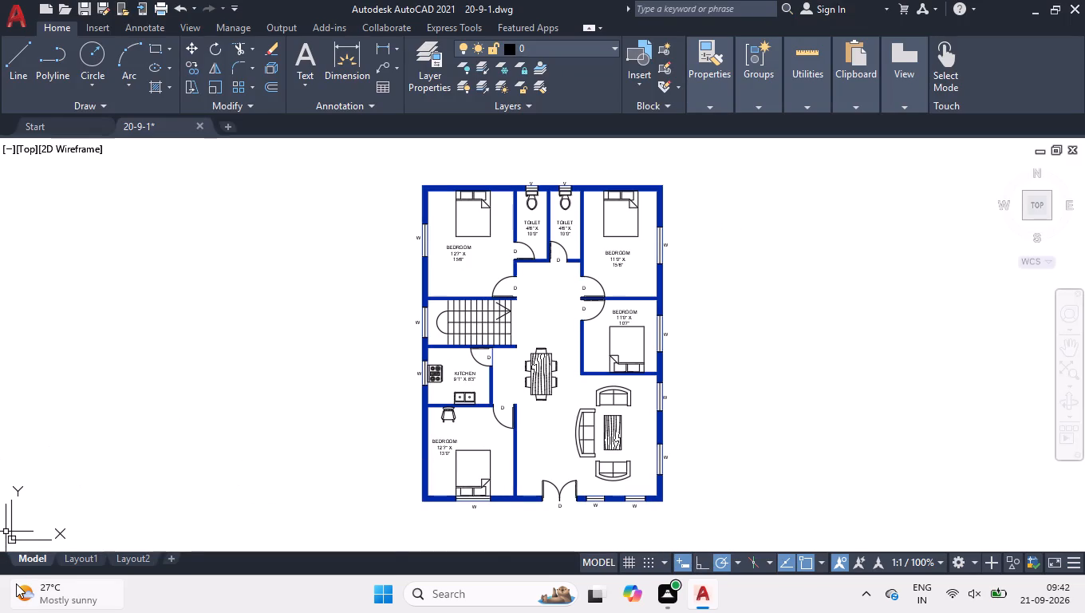
# Query the LOGFILENAME system variable again to check the drawing's log file path.
pyautogui.write('LOG')
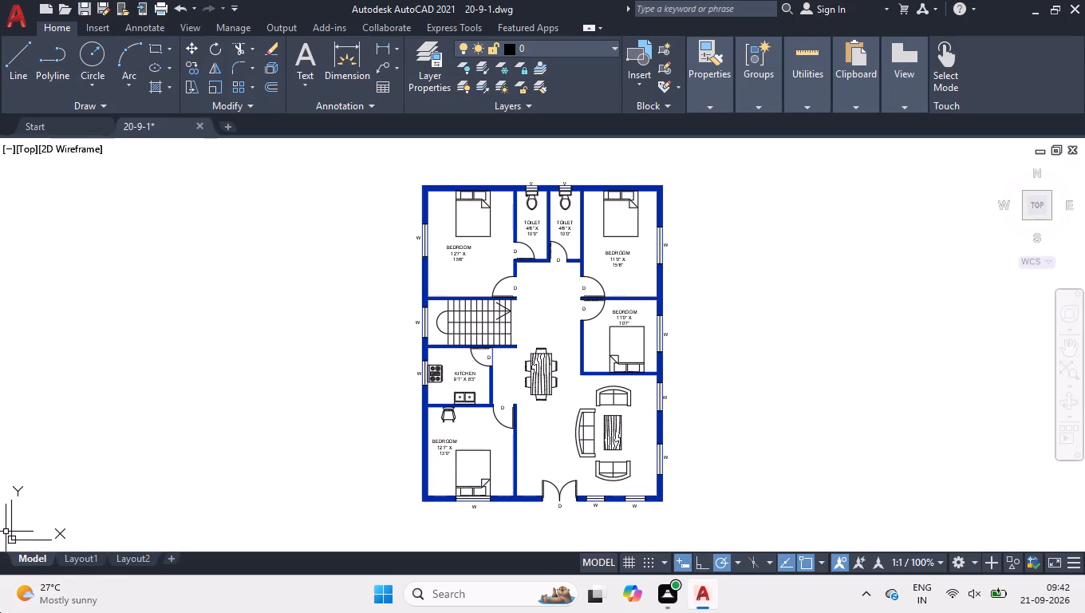
pyautogui.write('FIL')
pyautogui.press('Return')
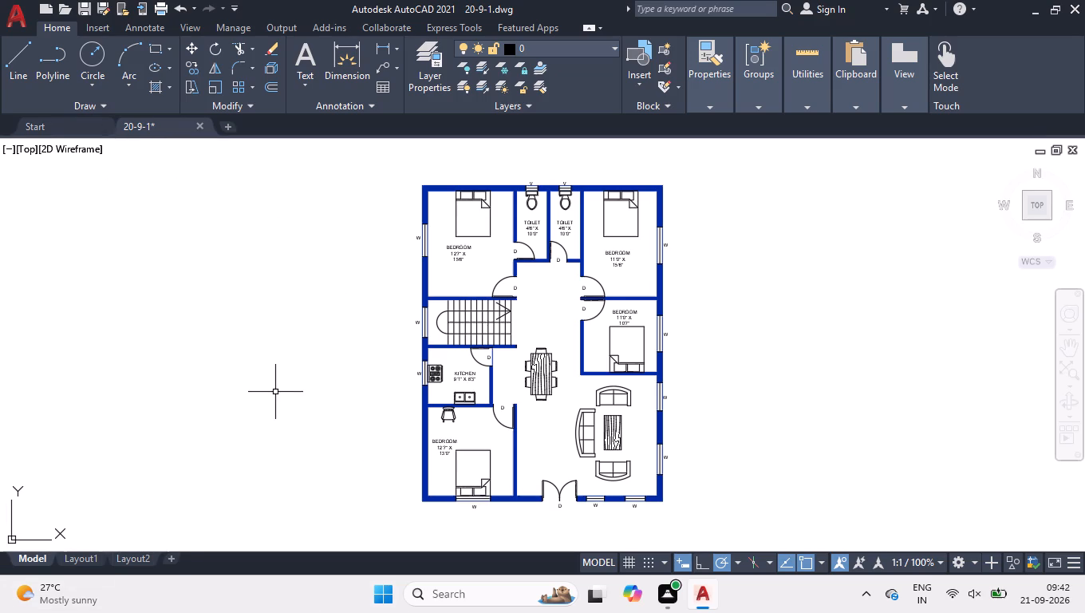
pyautogui.write('LOGI')
pyautogui.press('BackSpace')
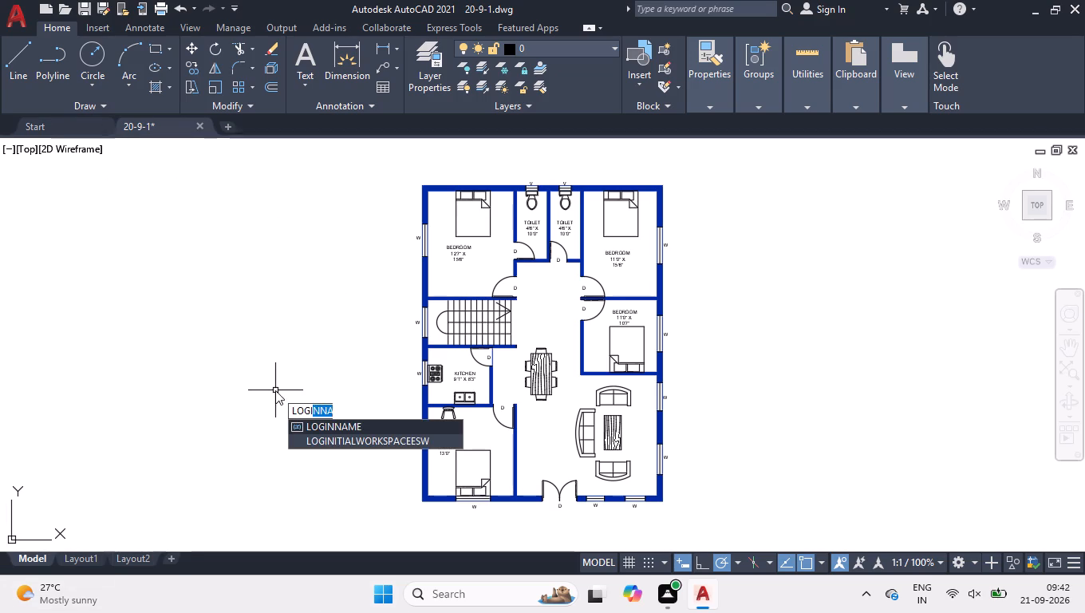
pyautogui.press('f')
pyautogui.press('BackSpace')
pyautogui.press('BackSpace')
pyautogui.press('f')
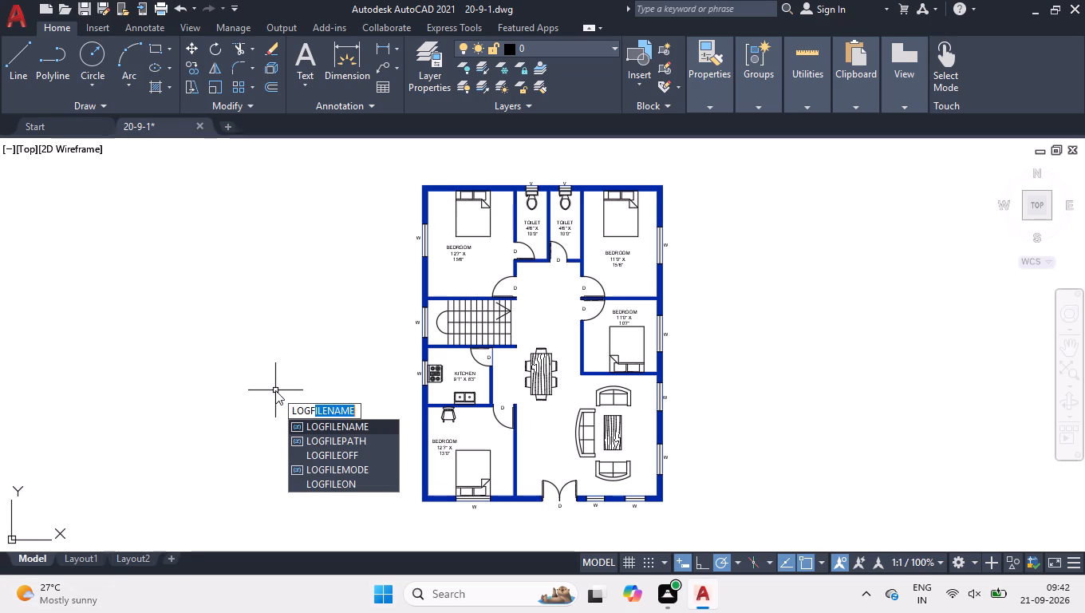
pyautogui.write('IL')
pyautogui.press('Return')
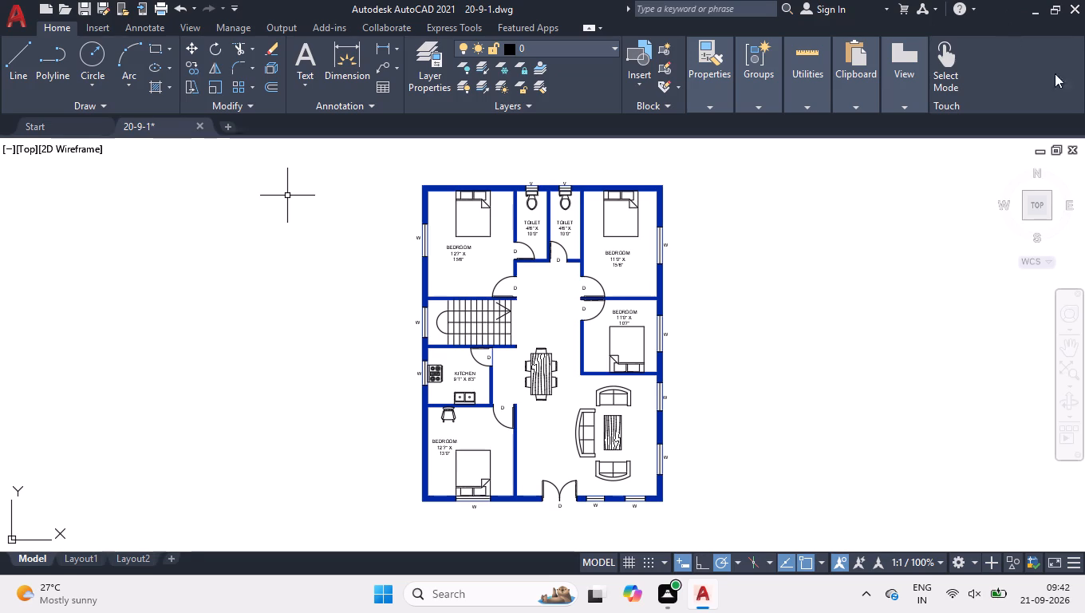
# Turn on Ortho mode and add a linear dimension for the plan's overall width, just above the top exterior wall.
pyautogui.click(702, 566)
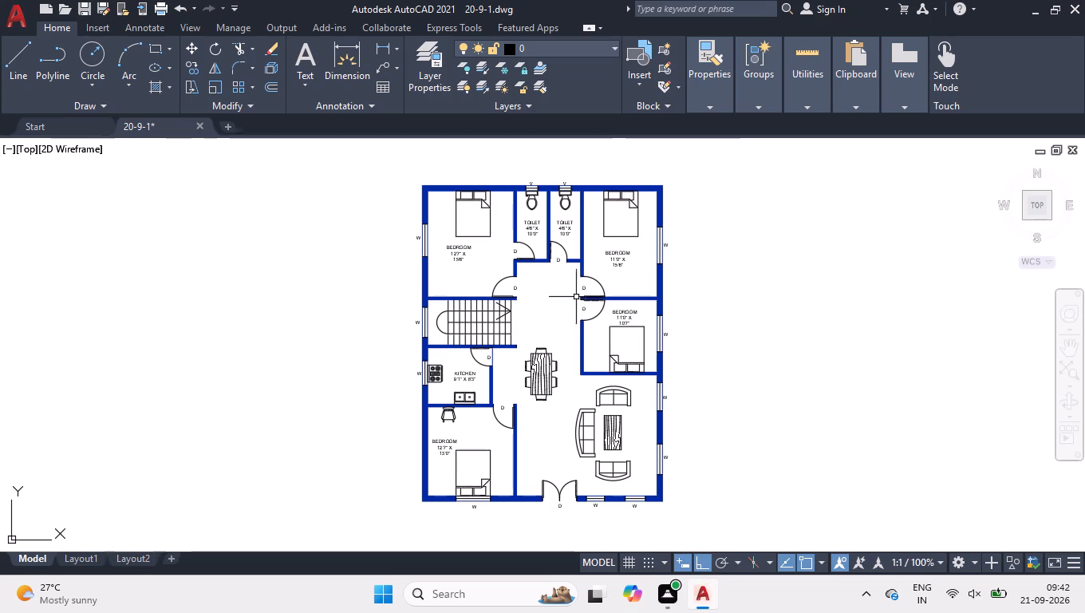
pyautogui.scroll(2, 569, 184)
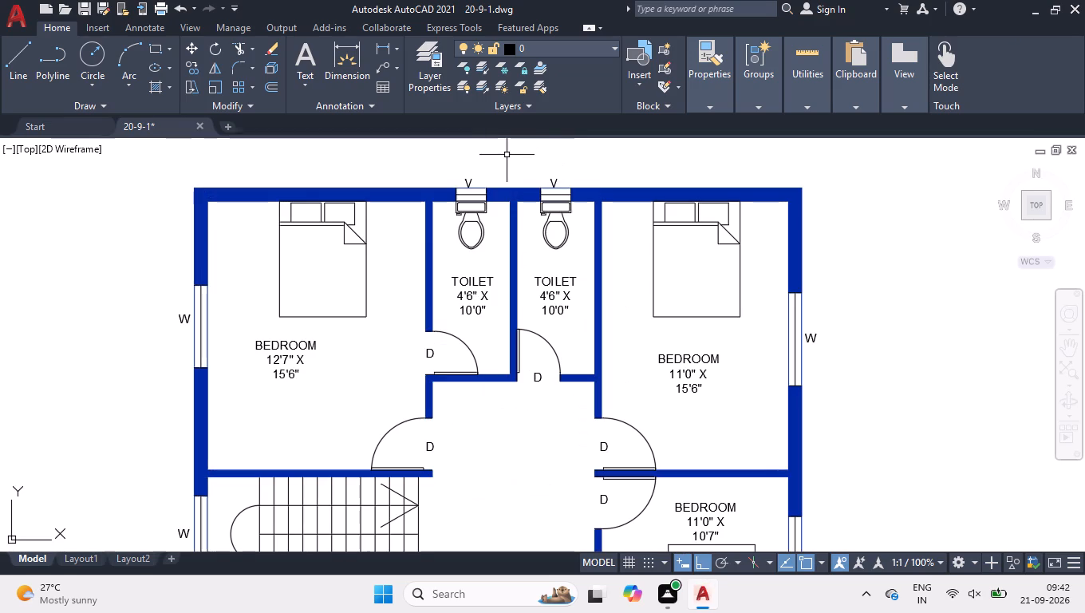
pyautogui.write('DLI')
pyautogui.press('Return')
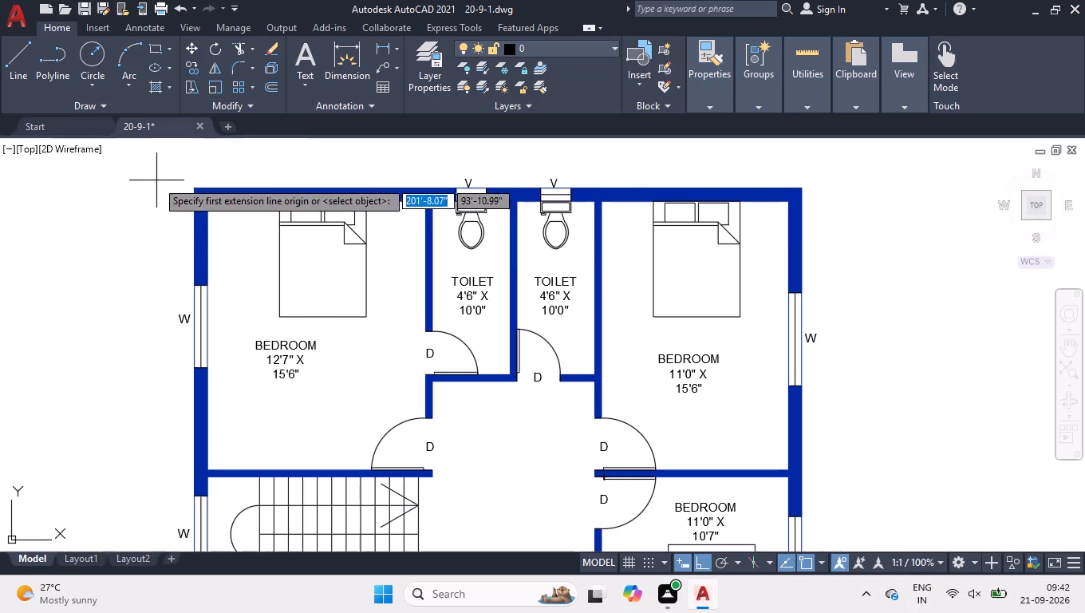
pyautogui.click(194, 185)
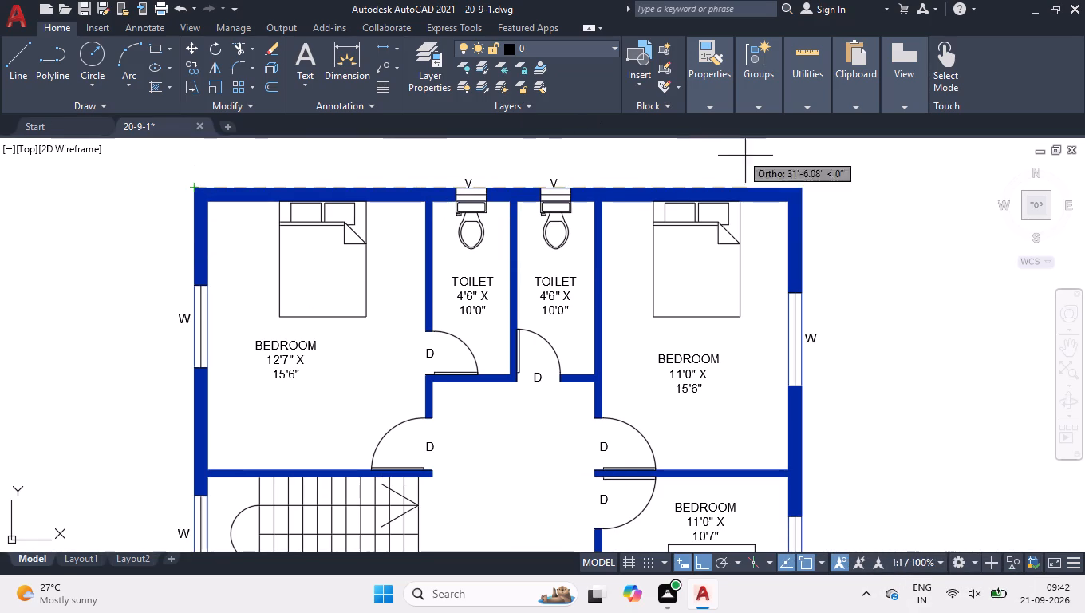
pyautogui.click(804, 184)
pyautogui.click(799, 161)
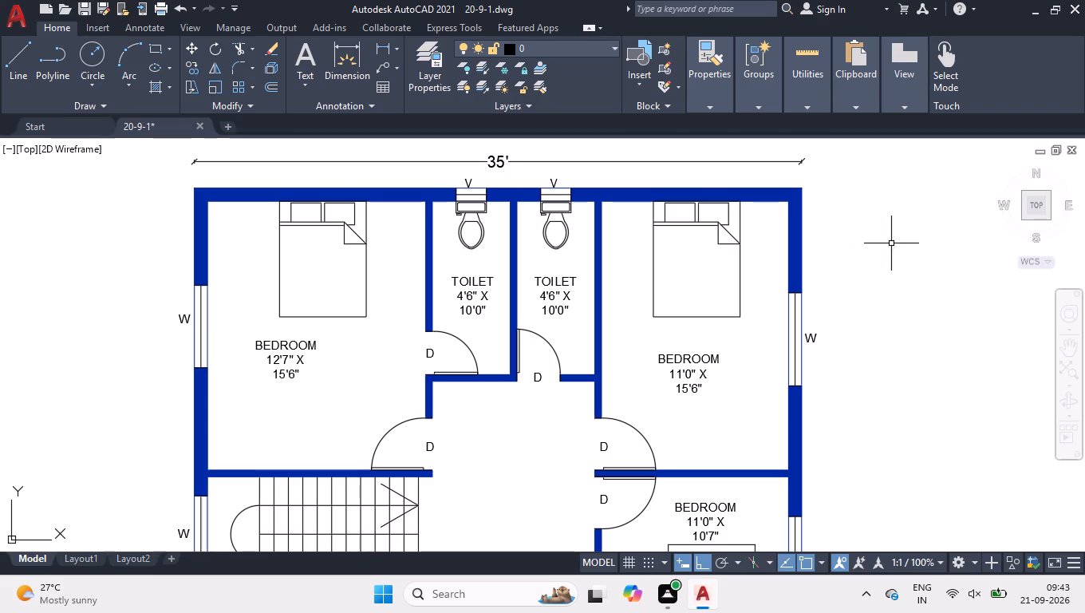
# Add a vertical linear dimension for the plan's overall length along the right exterior wall, placed outside the window labels.
pyautogui.press('space')
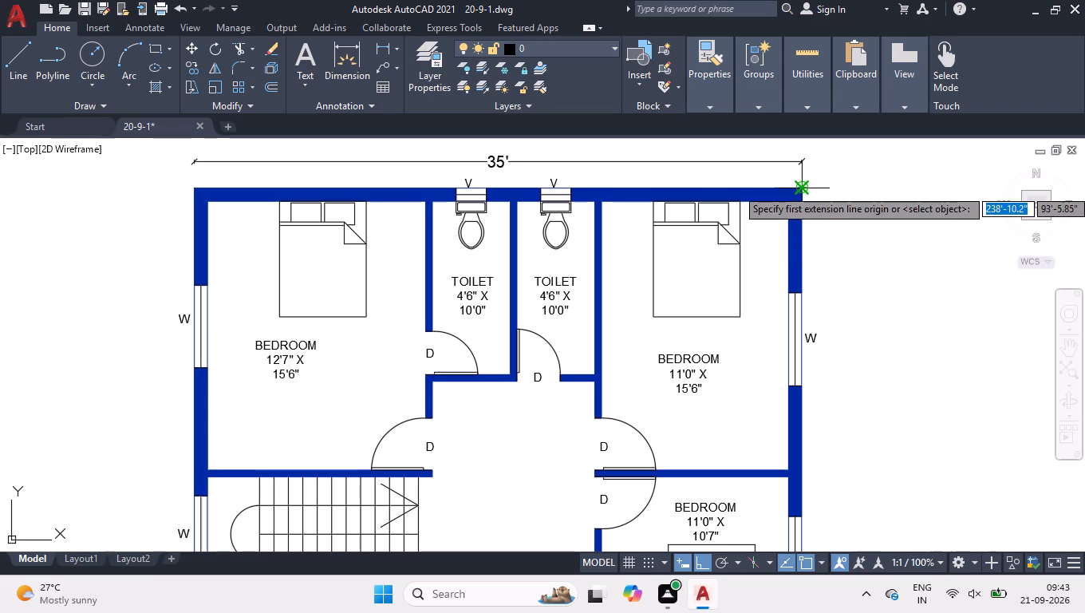
pyautogui.click(804, 188)
pyautogui.scroll(-2, 819, 207)
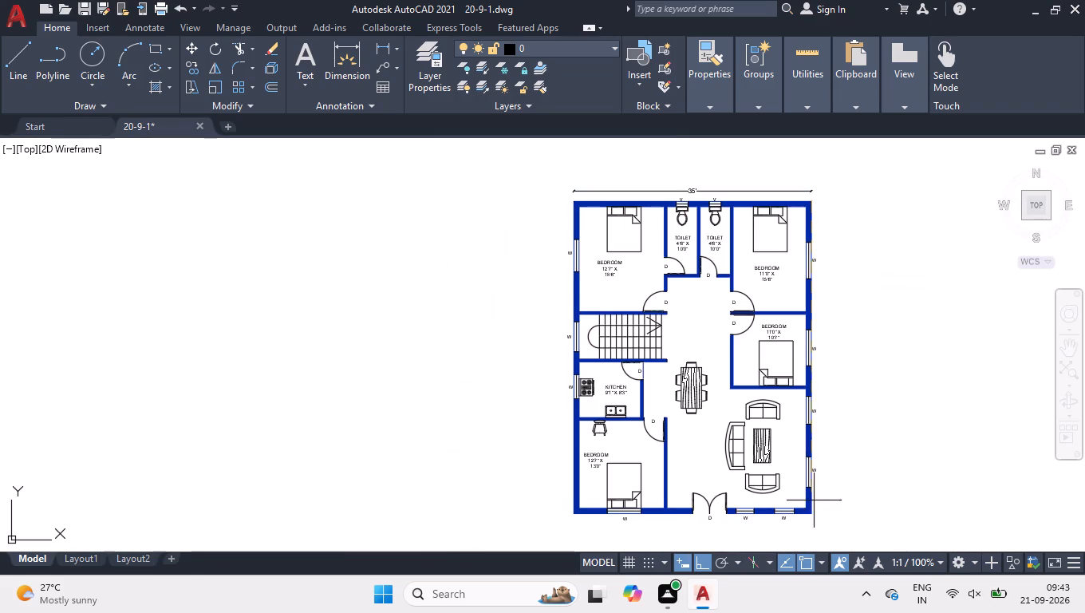
pyautogui.scroll(3, 824, 533)
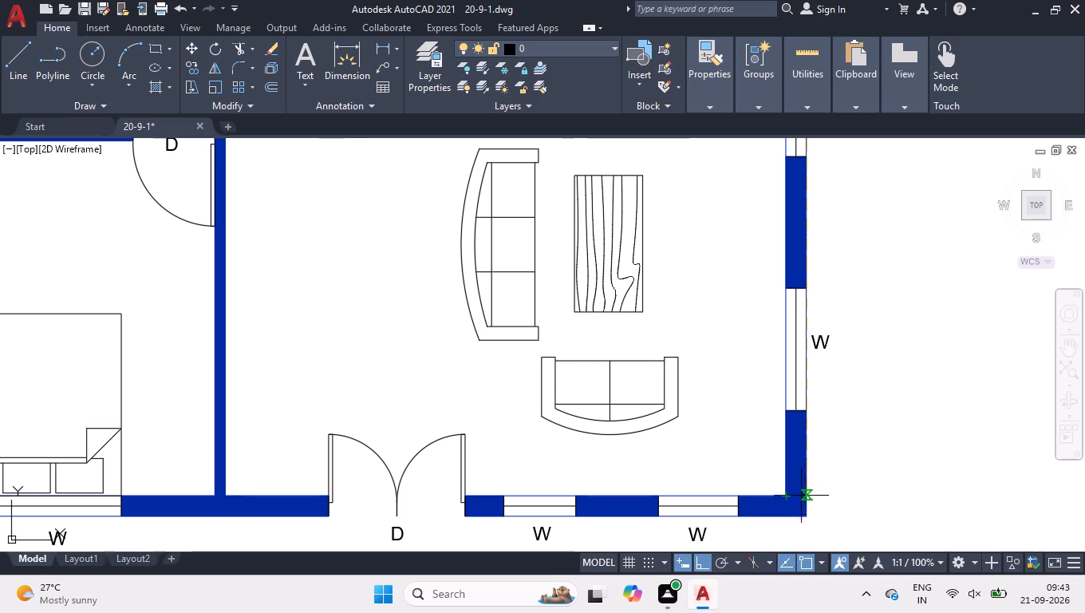
pyautogui.click(805, 519)
pyautogui.scroll(-3, 806, 390)
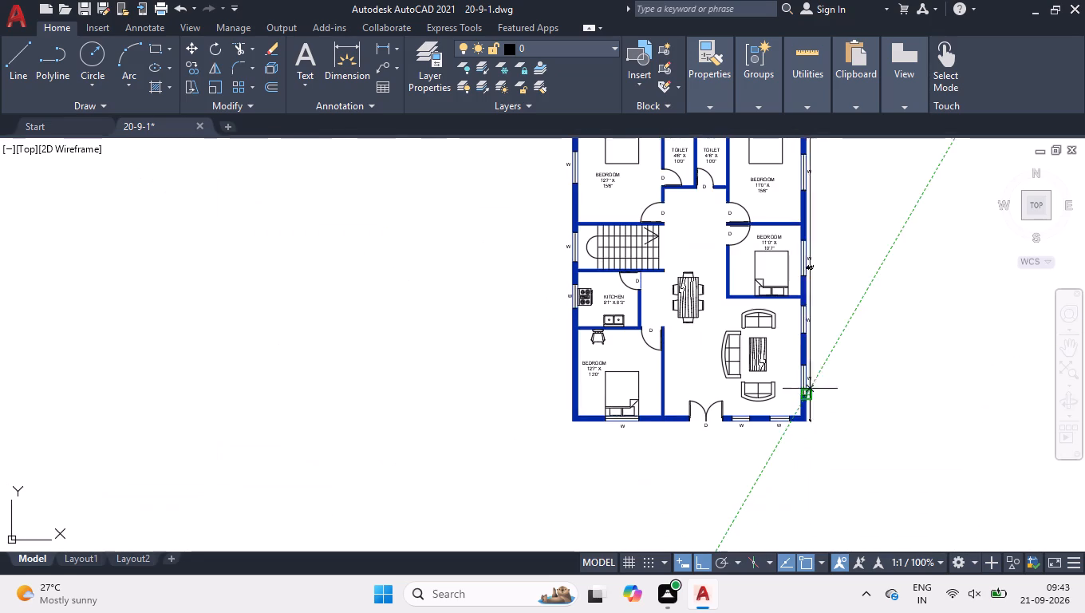
pyautogui.scroll(4, 841, 246)
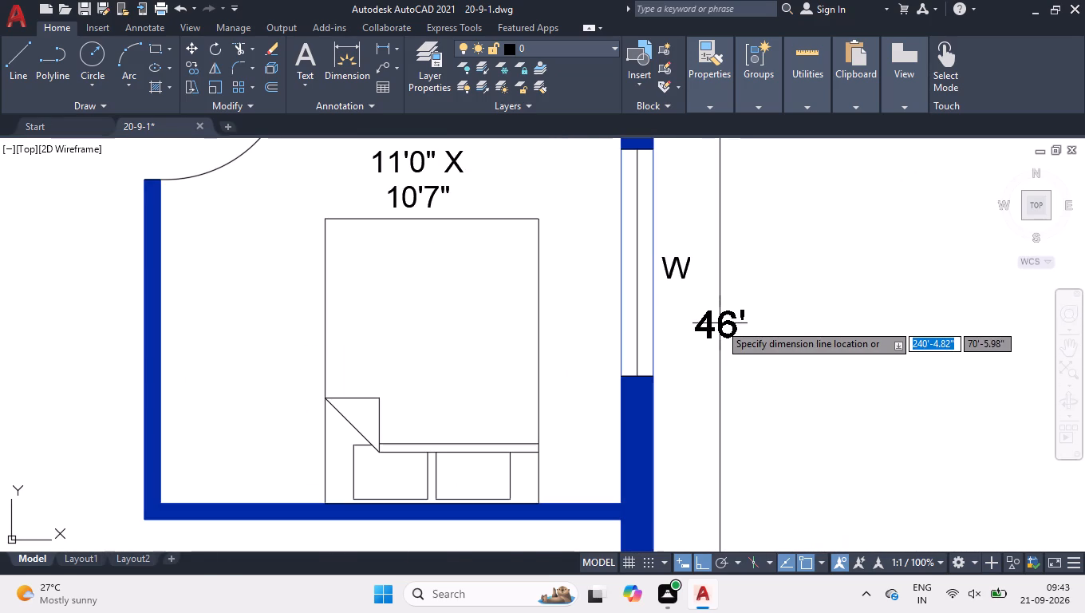
pyautogui.click(722, 322)
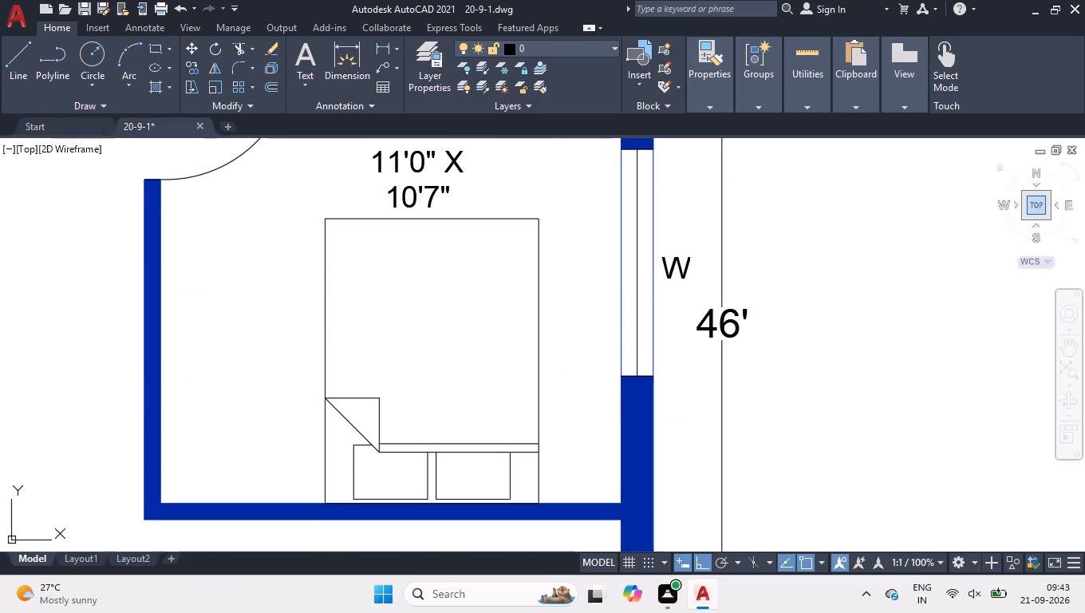
pyautogui.click(1034, 213)
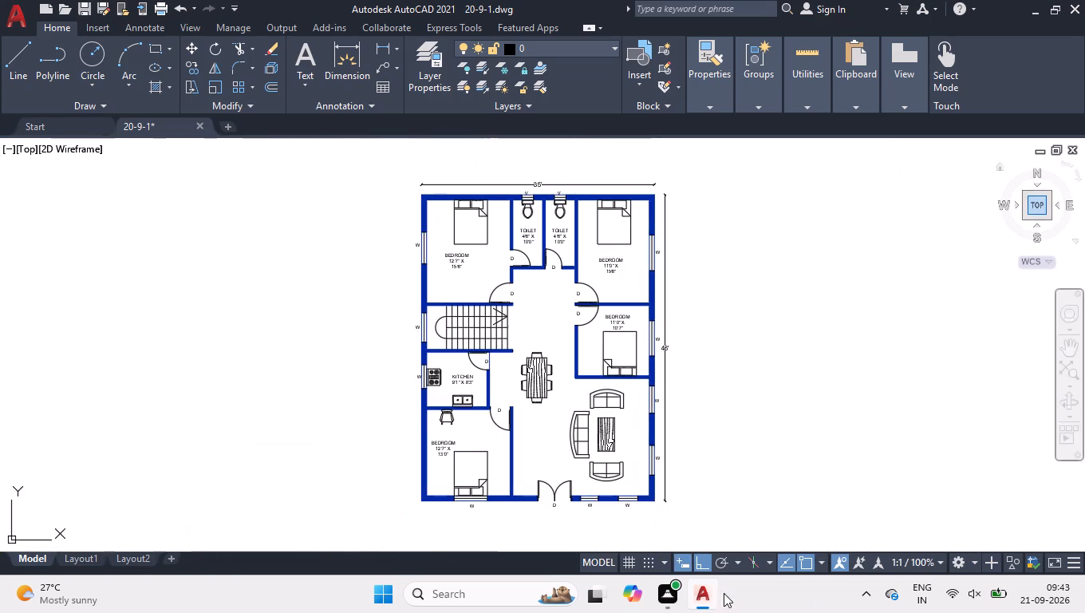
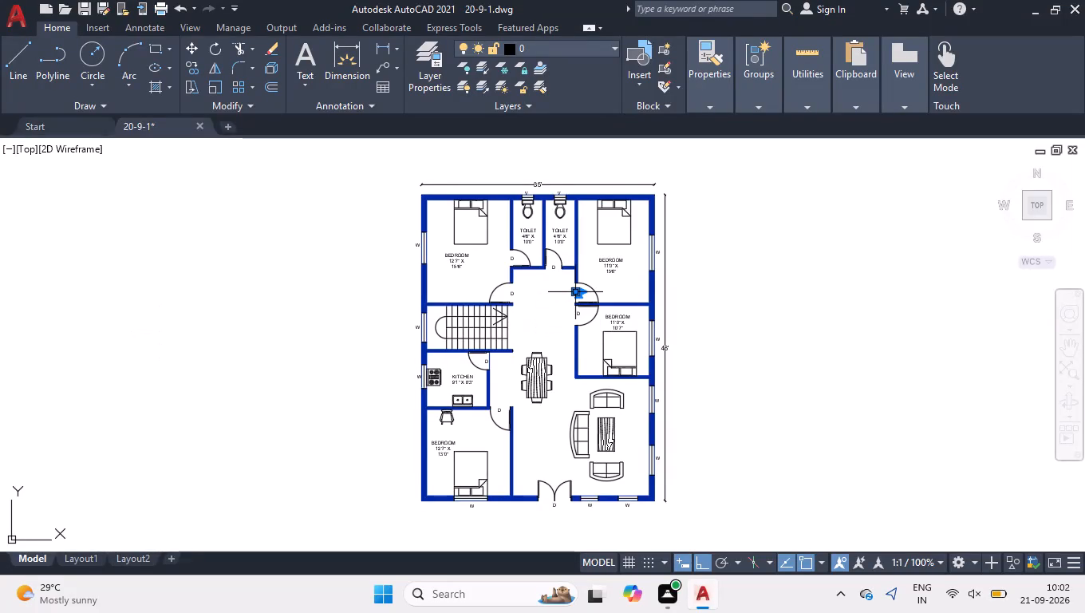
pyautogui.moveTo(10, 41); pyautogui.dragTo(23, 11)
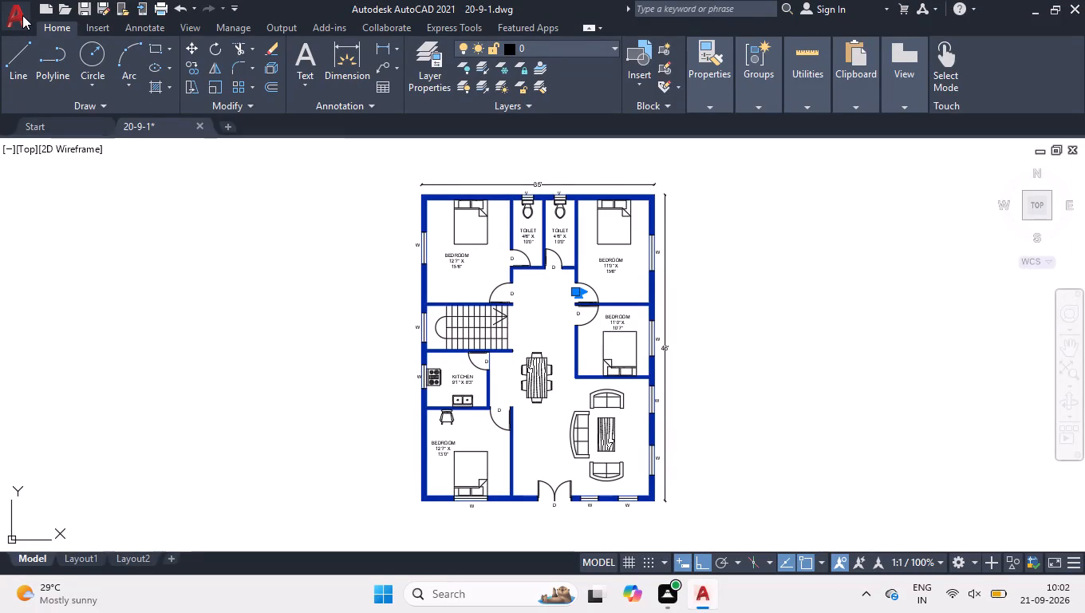
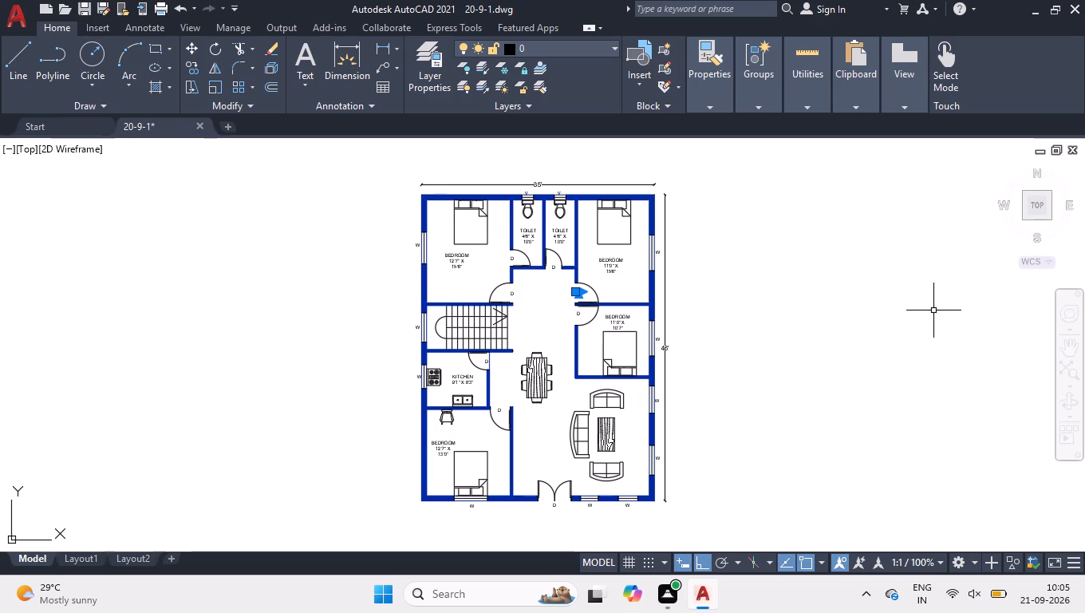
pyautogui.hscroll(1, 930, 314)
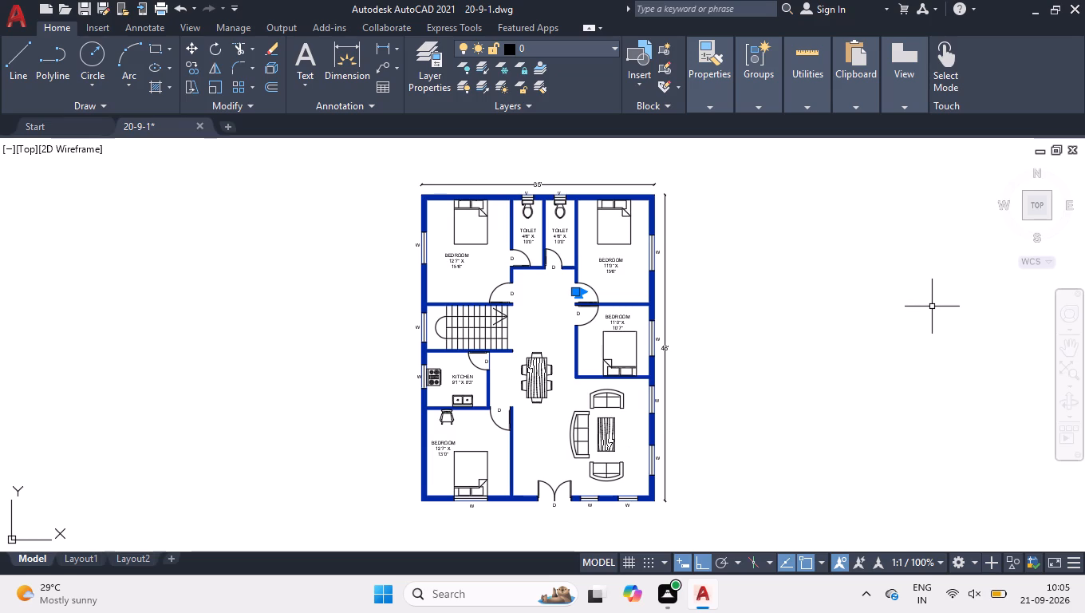
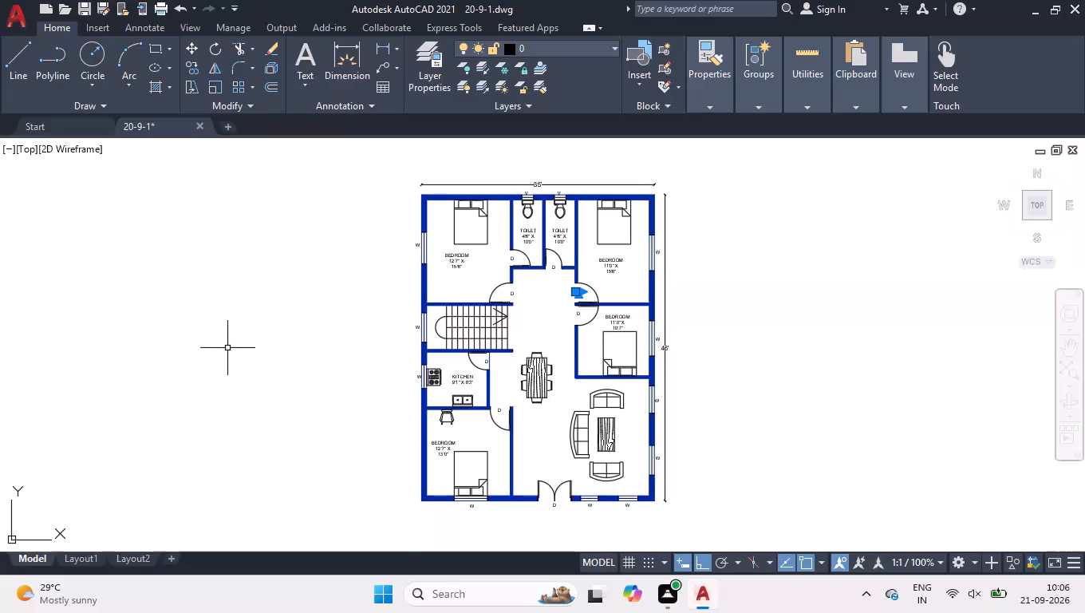
# Deselect the door label D beside the door of the 11'0" x 15'6" bedroom in the floor plan.
pyautogui.rightClick(227, 348)
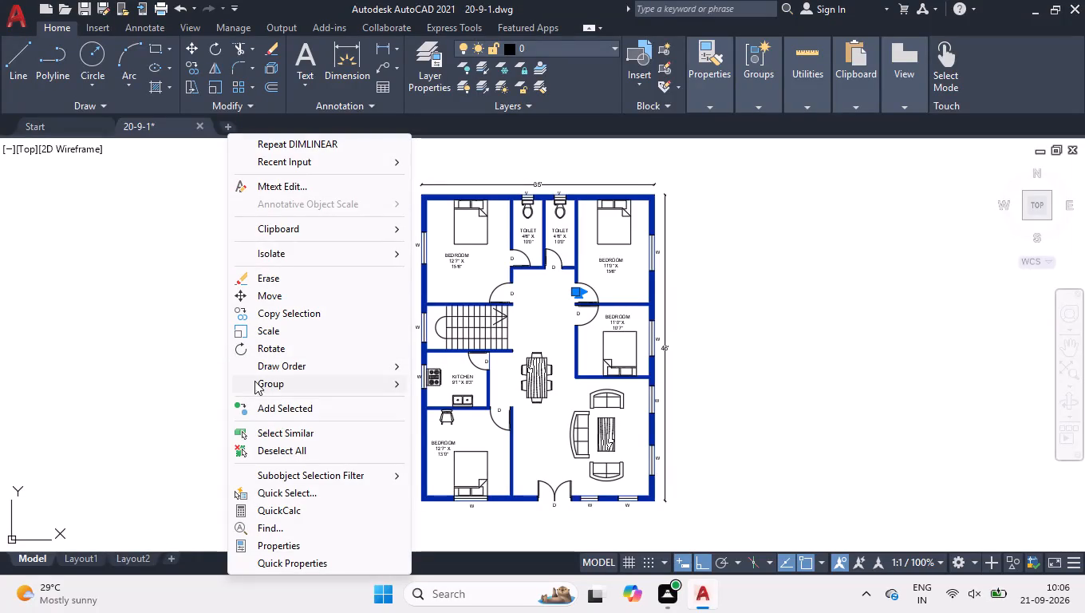
pyautogui.click(275, 449)
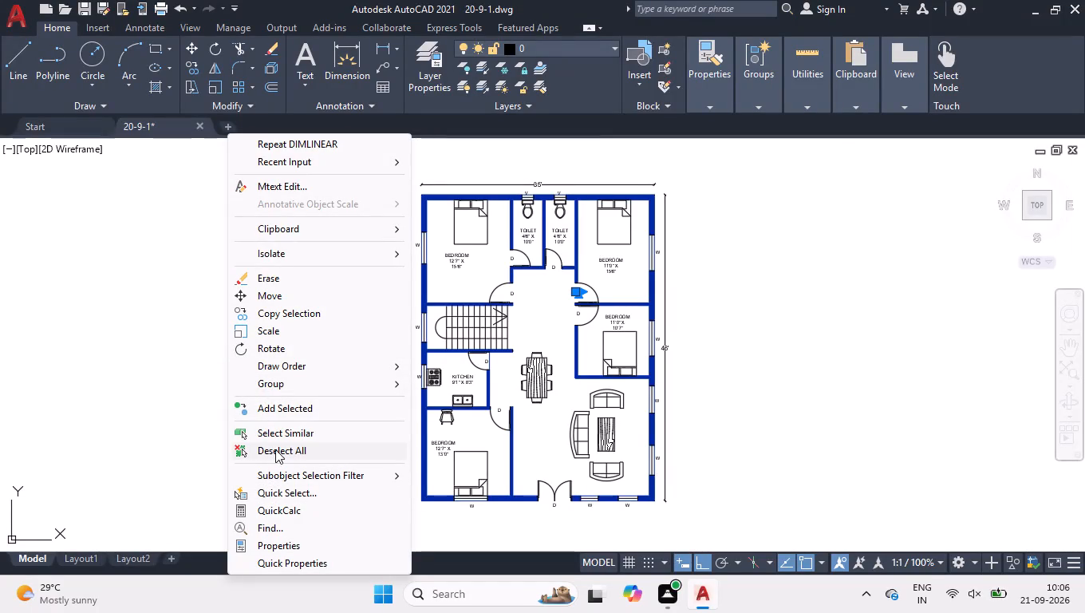
pyautogui.click(275, 449)
pyautogui.click(264, 392)
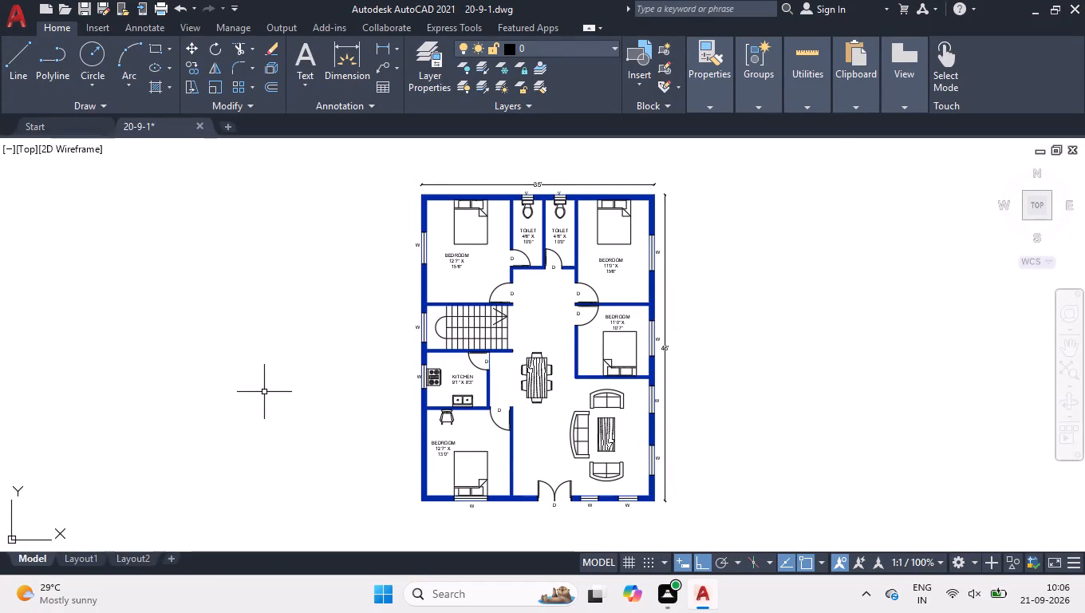
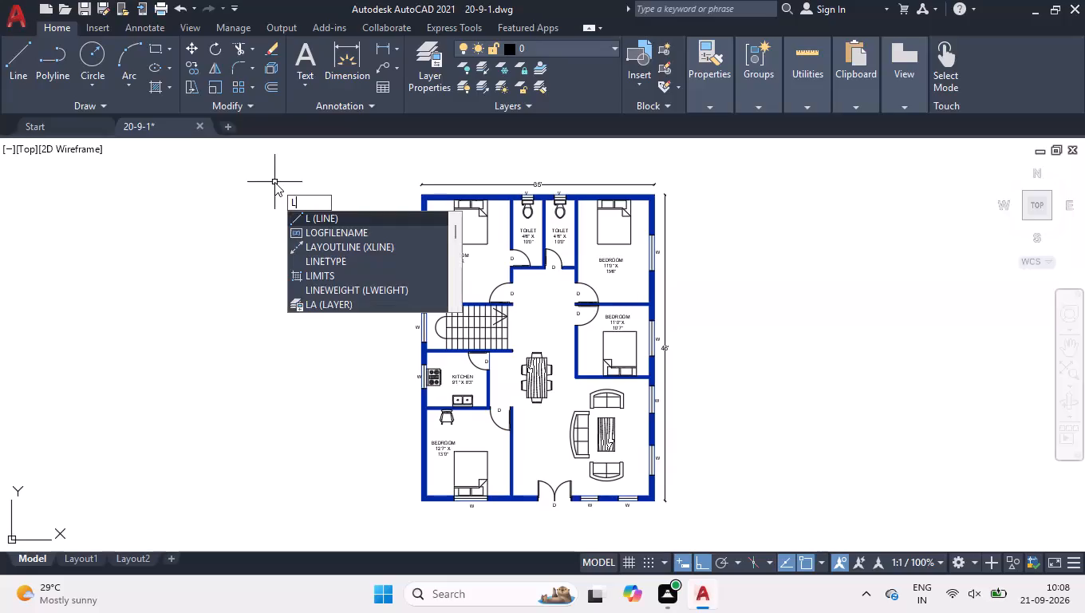
# Query the LOGFILENAME system variable to check the drawing's log file path and name.
pyautogui.press('BackSpace')
pyautogui.click(340, 299)
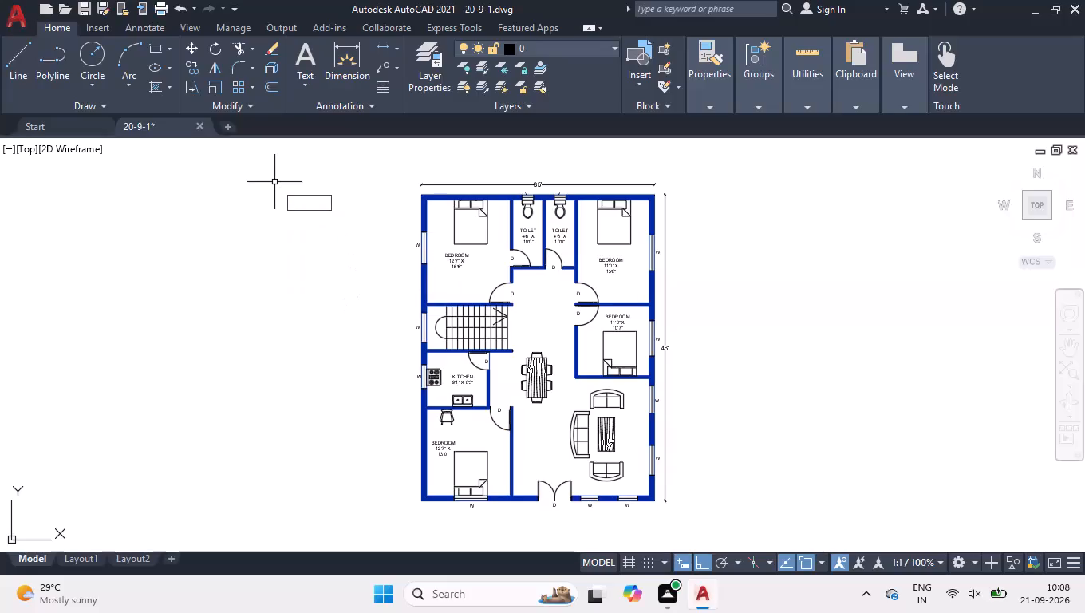
pyautogui.click(323, 307)
pyautogui.write('LOGFIL')
pyautogui.press('e')
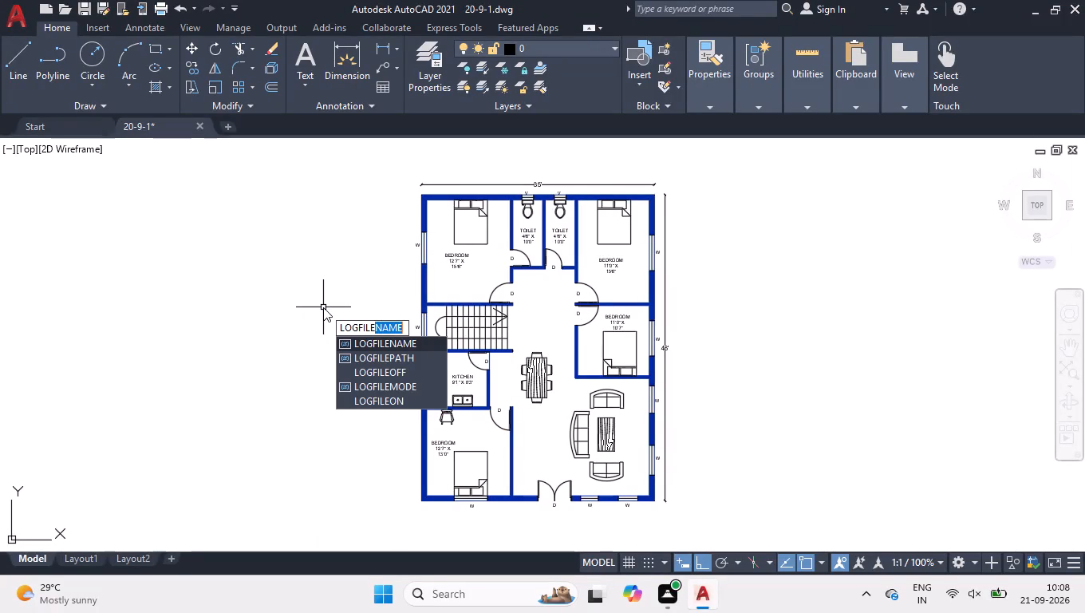
pyautogui.press('Return')
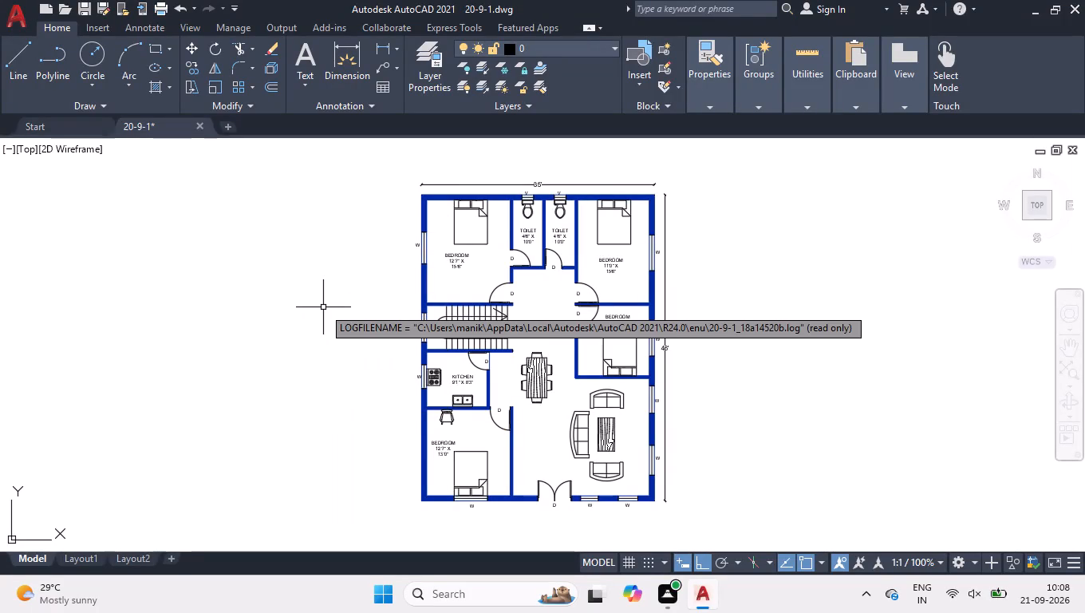
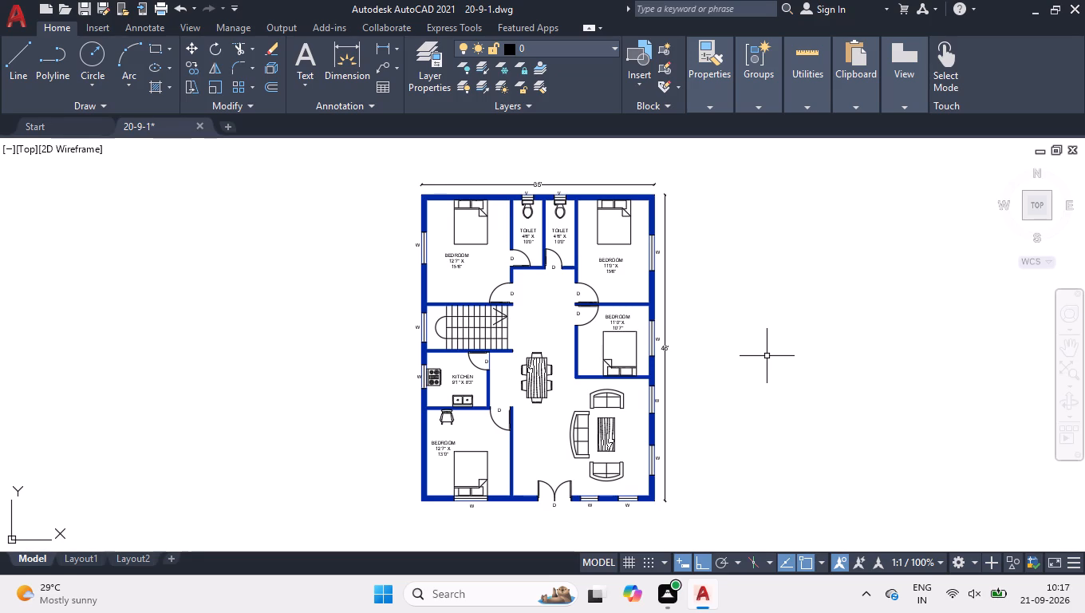
# Switch from model space to Layout1 to view the floor plan on its sheet.
pyautogui.click(86, 559)
pyautogui.moveTo(86, 560); pyautogui.dragTo(235, 612)
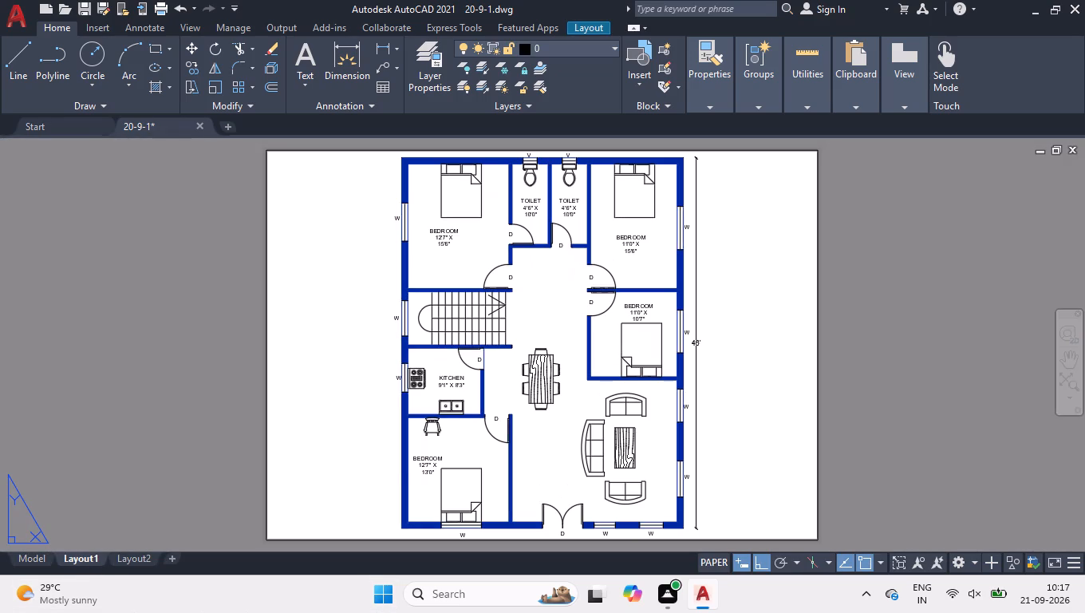
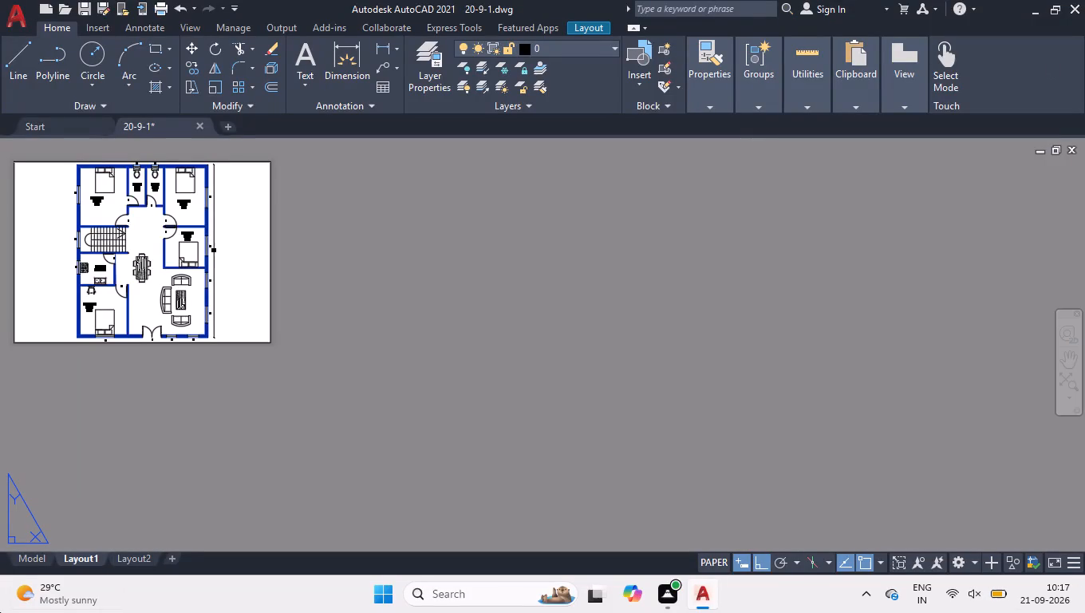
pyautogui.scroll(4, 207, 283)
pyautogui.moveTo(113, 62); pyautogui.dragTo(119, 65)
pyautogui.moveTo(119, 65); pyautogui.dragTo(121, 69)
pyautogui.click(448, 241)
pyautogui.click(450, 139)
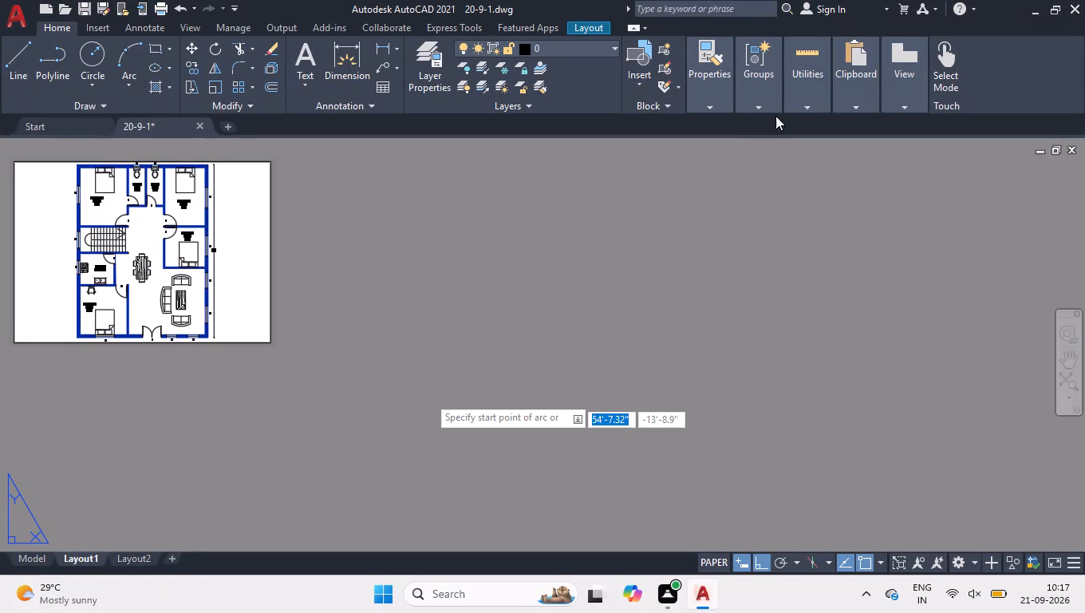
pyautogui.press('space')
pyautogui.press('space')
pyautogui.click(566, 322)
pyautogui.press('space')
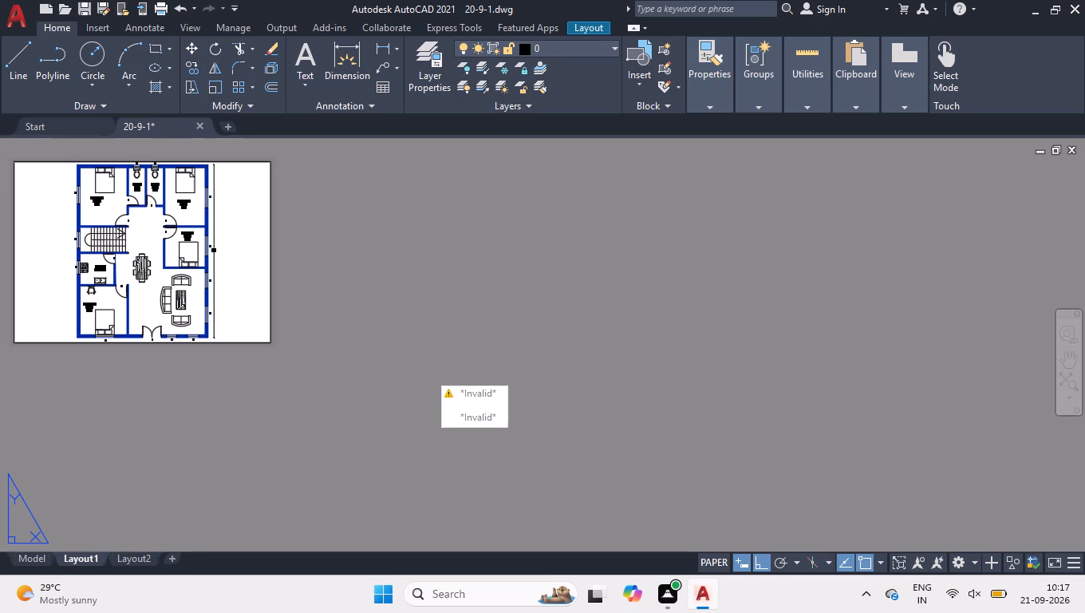
# Switch from Layout1 back to model space to show the full floor plan.
pyautogui.click(41, 564)
pyautogui.click(420, 307)
pyautogui.moveTo(443, 312); pyautogui.dragTo(767, 362, button='right')
pyautogui.doubleClick(334, 453)
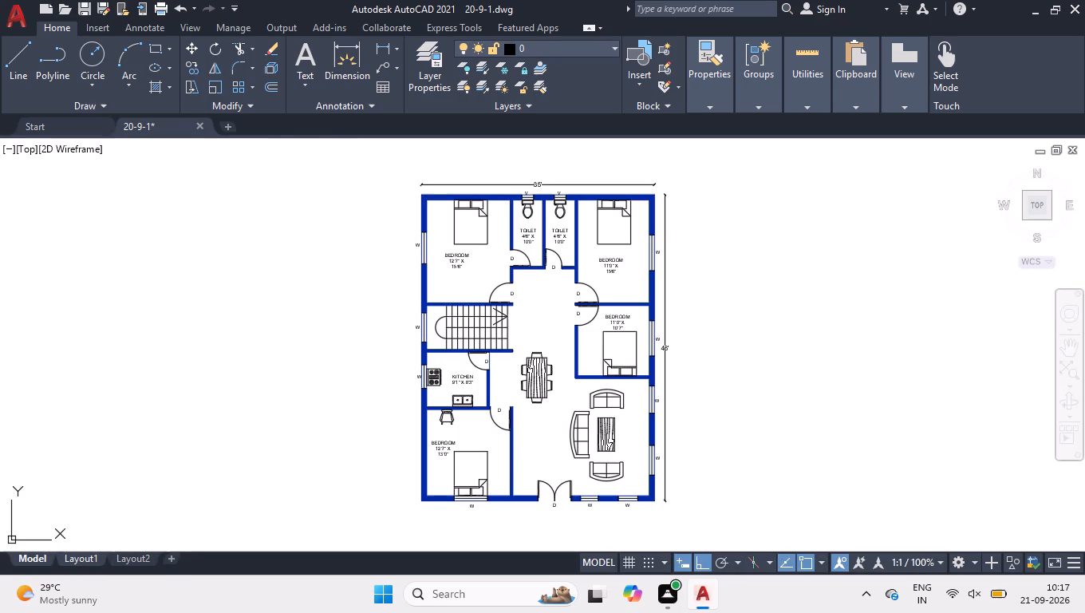
# Quit the program and save the changes to 20-9-1.dwg.
pyautogui.hotkey('ctrl', 'q')
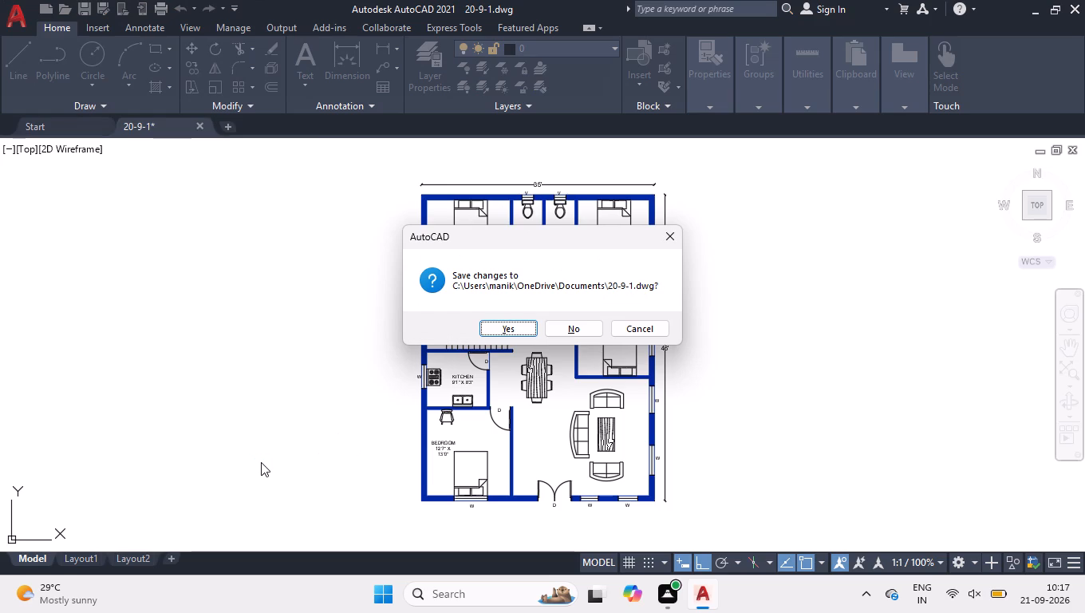
pyautogui.press('Return')
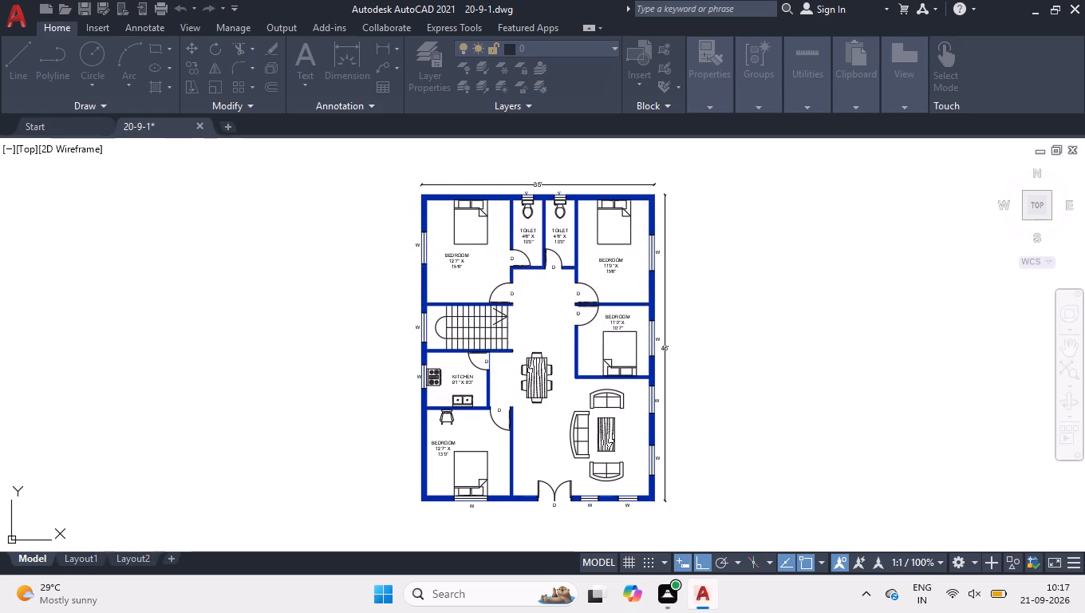
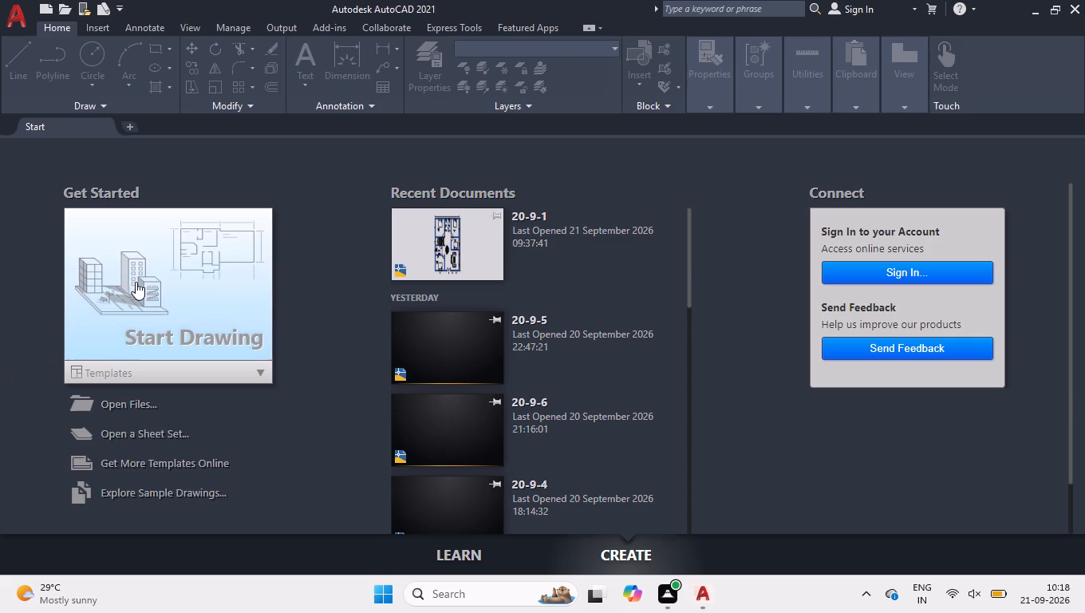
# Reopen the 20-9-1 drawing from the recent documents.
pyautogui.click(409, 255)
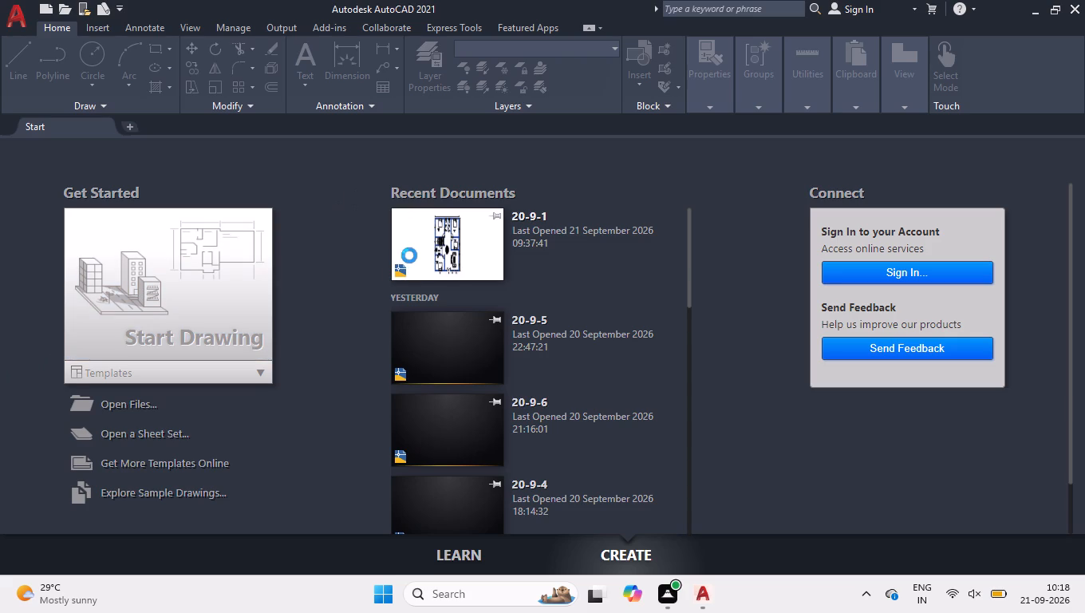